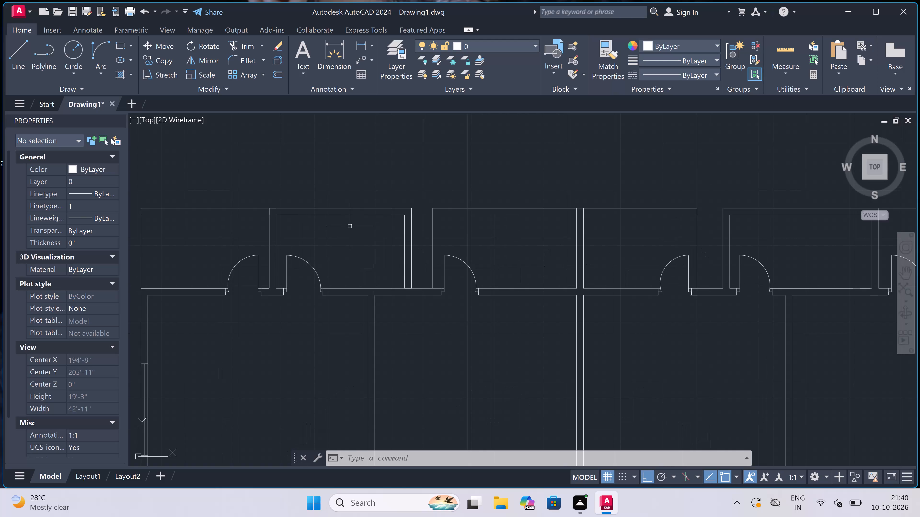
# Draw a 5' window in the west exterior wall of the southwest corner room, with a centre line and a jamb line at each end.
pyautogui.scroll(-2, 350, 226)
pyautogui.scroll(1, 350, 226)
pyautogui.scroll(-1, 350, 226)
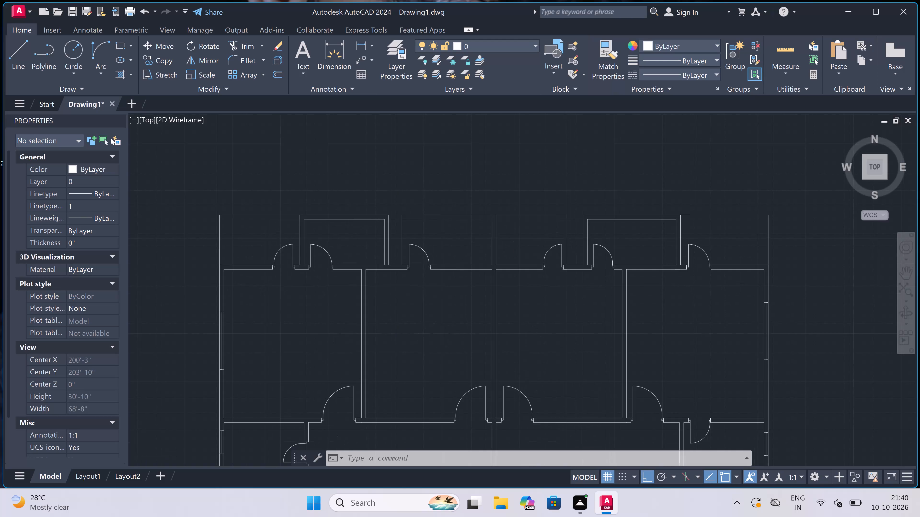
pyautogui.scroll(-1, 350, 226)
pyautogui.write('l')
pyautogui.press('space')
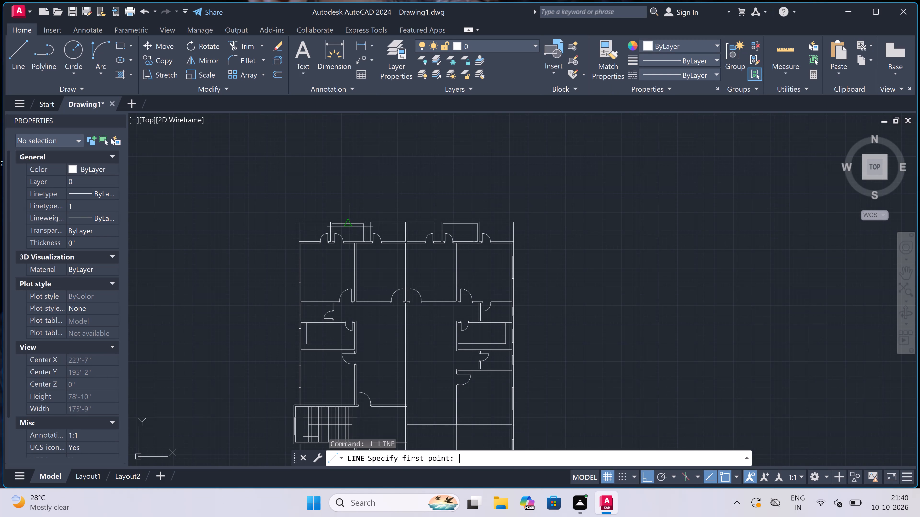
pyautogui.scroll(-2, 372, 243)
pyautogui.scroll(2, 421, 250)
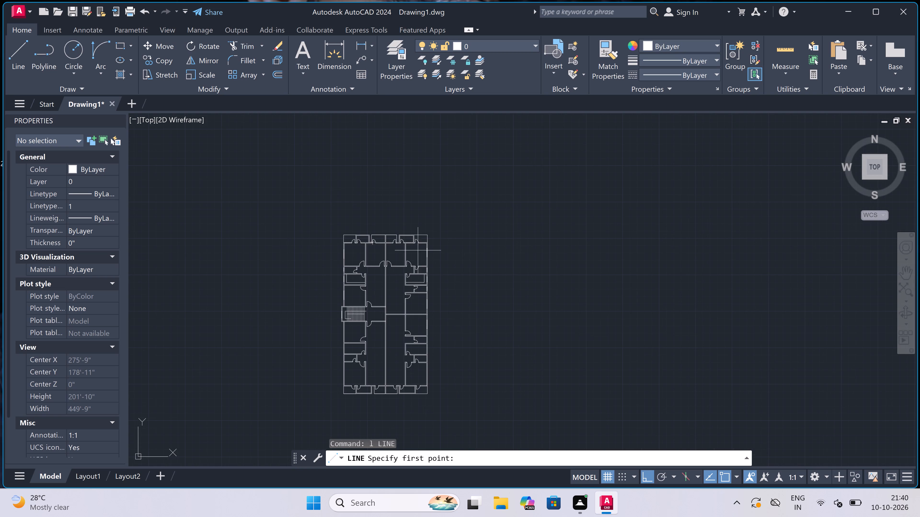
pyautogui.scroll(2, 421, 250)
pyautogui.scroll(-1, 424, 231)
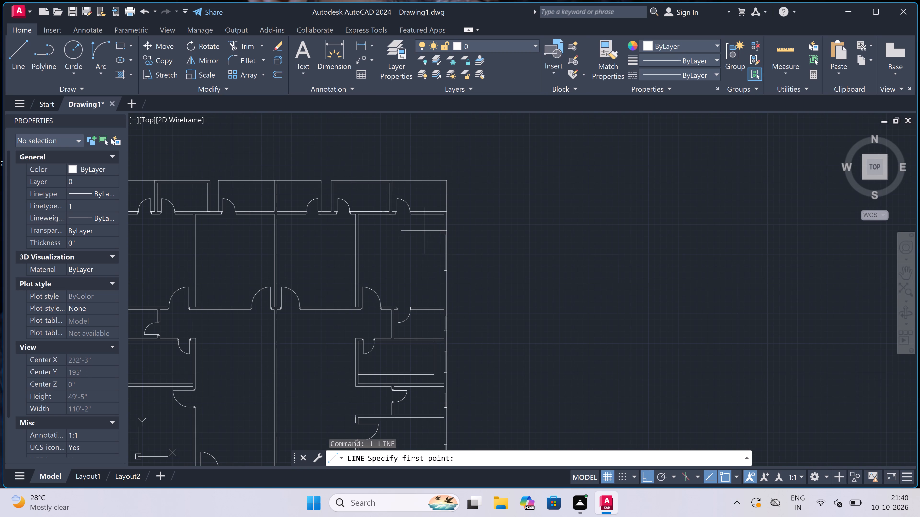
pyautogui.scroll(-2, 410, 329)
pyautogui.scroll(-2, 402, 366)
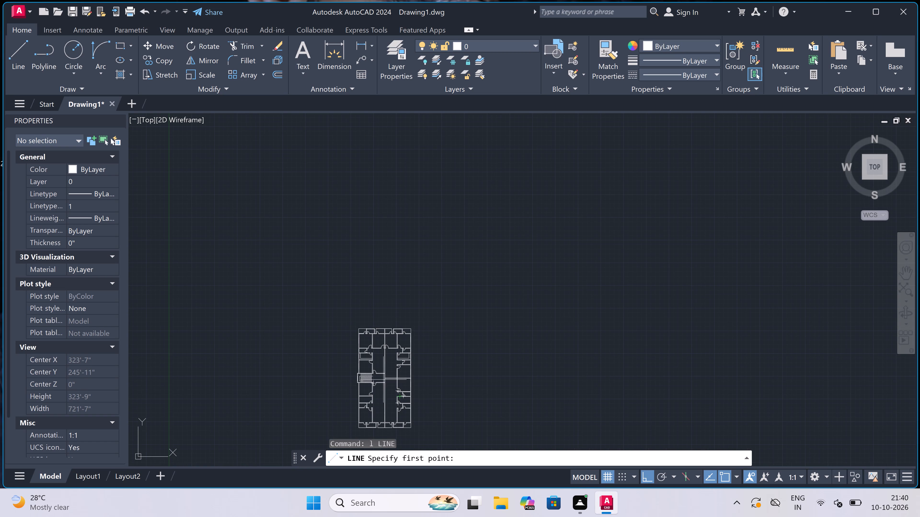
pyautogui.scroll(-1, 374, 373)
pyautogui.scroll(3, 358, 401)
pyautogui.scroll(2, 375, 415)
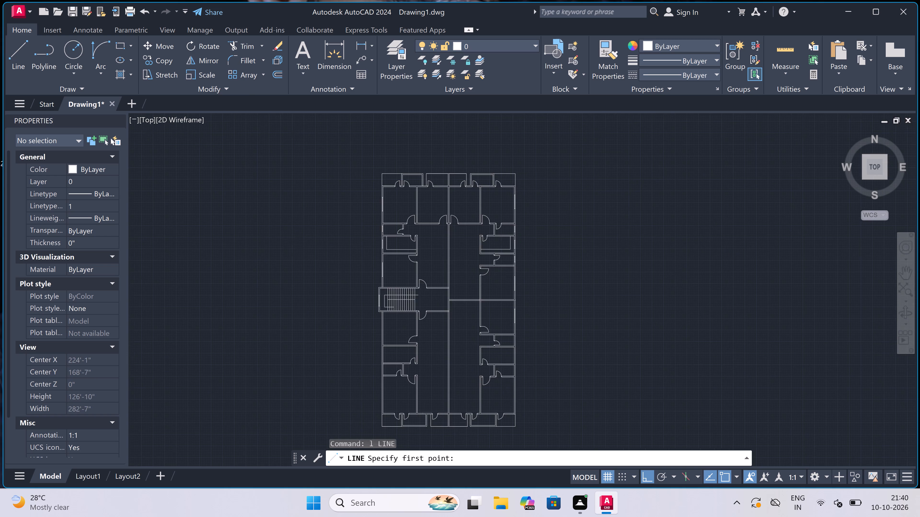
pyautogui.scroll(1, 375, 415)
pyautogui.scroll(1, 417, 373)
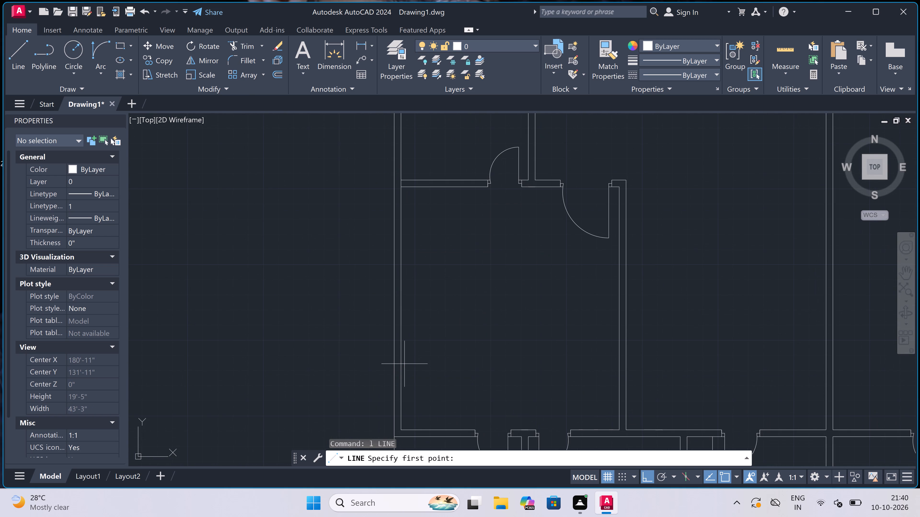
pyautogui.click(400, 355)
pyautogui.click(396, 354)
pyautogui.scroll(3, 396, 354)
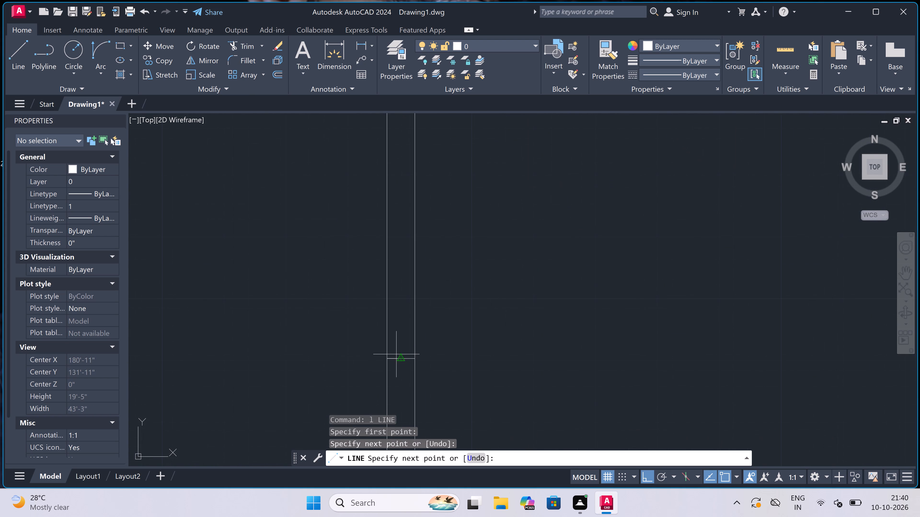
pyautogui.click(396, 354)
pyautogui.write("5'")
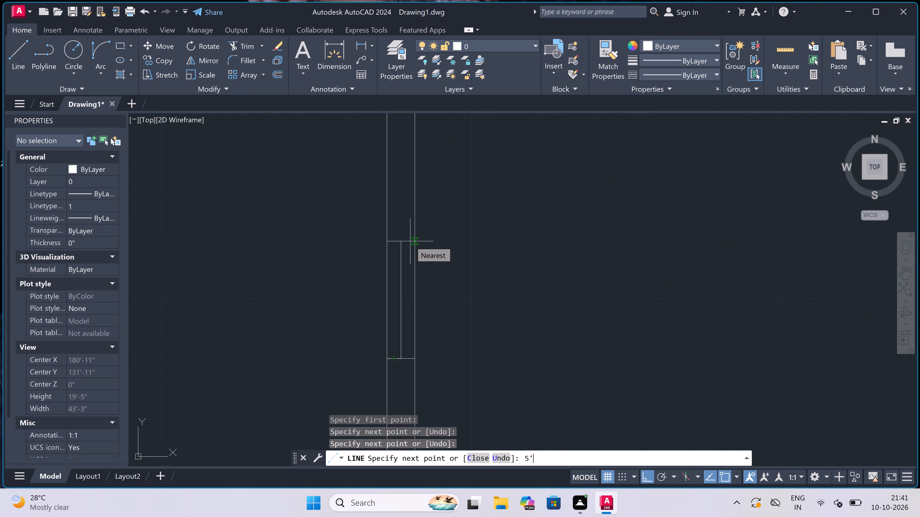
pyautogui.press('space')
pyautogui.scroll(-4, 409, 243)
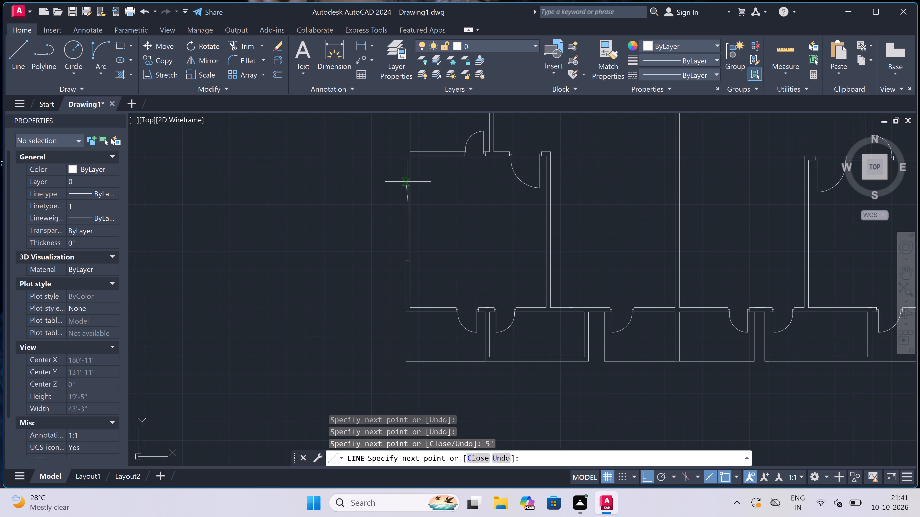
pyautogui.scroll(2, 406, 174)
pyautogui.scroll(2, 415, 251)
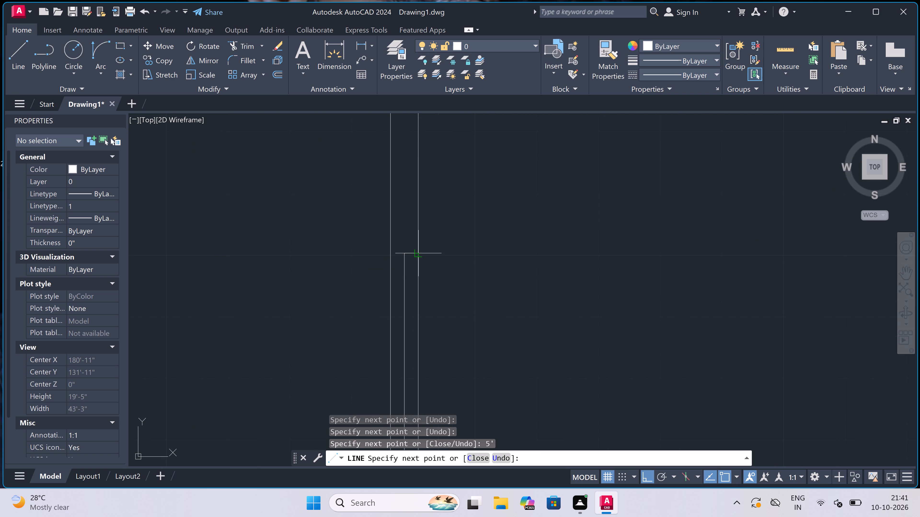
pyautogui.click(392, 256)
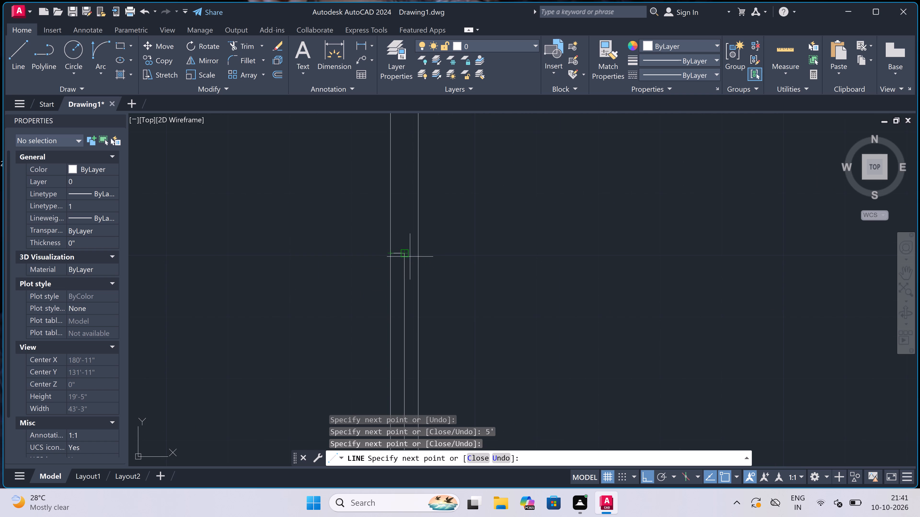
pyautogui.click(418, 255)
pyautogui.press('Escape')
# Draw a 2' window in the west exterior wall of the small room directly north of the southwest corner room.
pyautogui.scroll(-5, 387, 267)
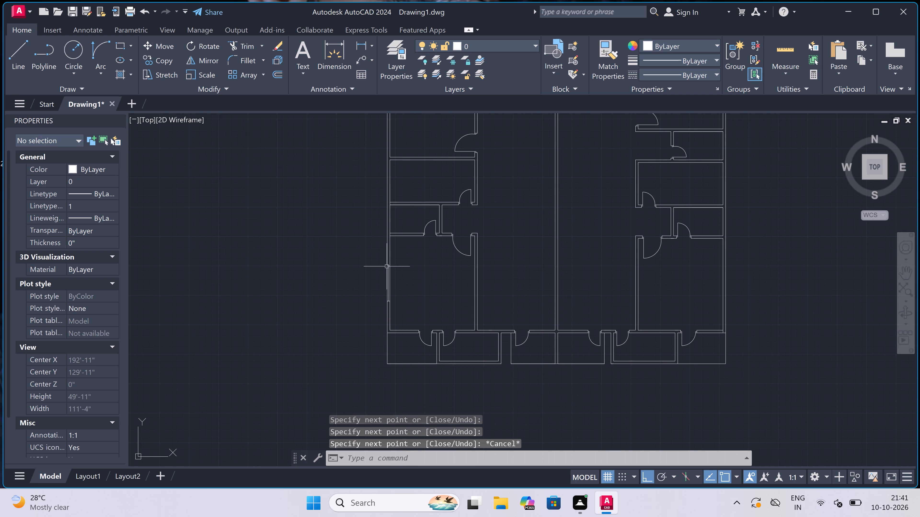
pyautogui.scroll(3, 386, 187)
pyautogui.press('space')
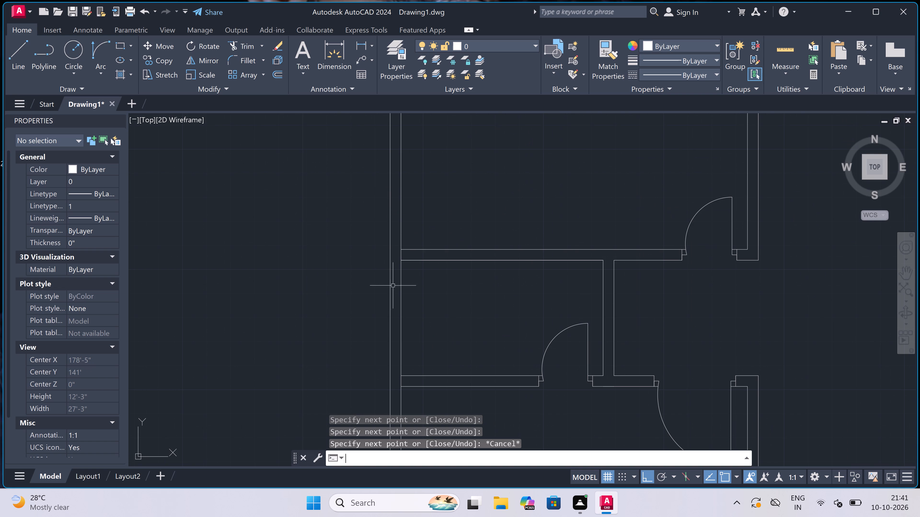
pyautogui.click(399, 279)
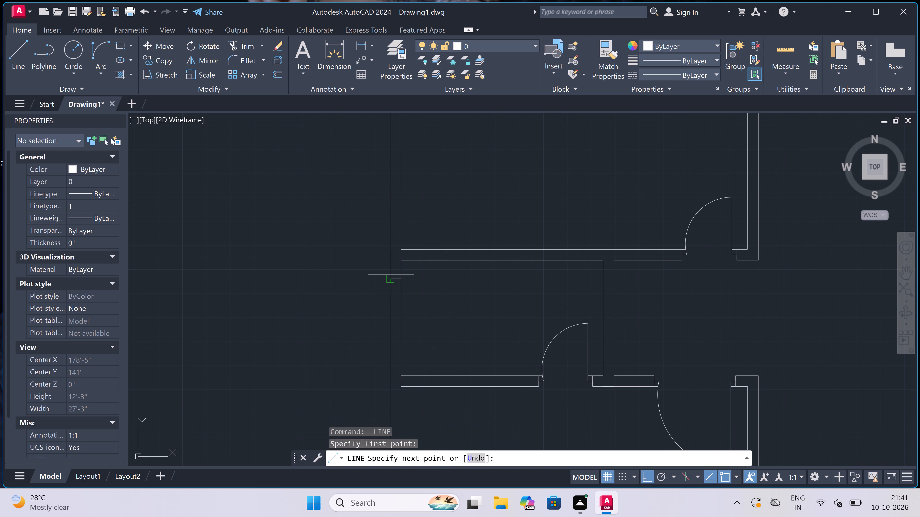
pyautogui.click(391, 275)
pyautogui.scroll(2, 392, 277)
pyautogui.click(401, 284)
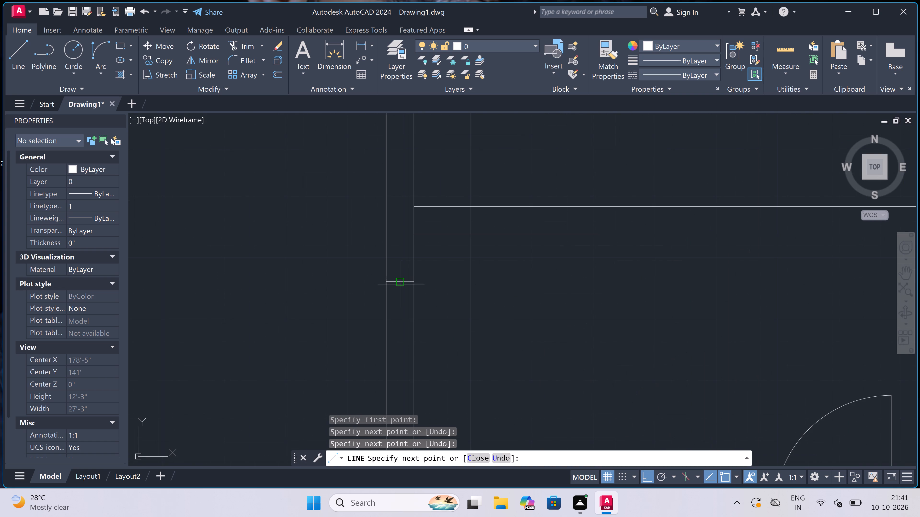
pyautogui.write("2'")
pyautogui.press('space')
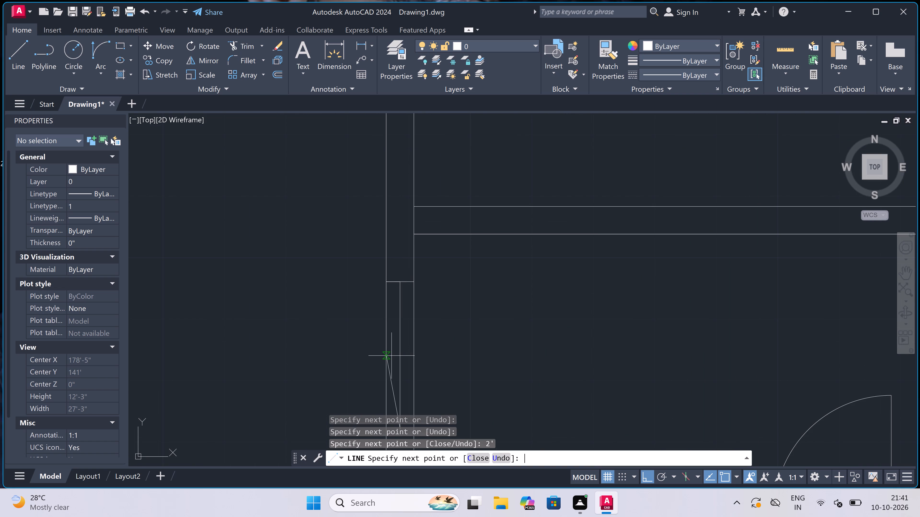
pyautogui.scroll(-4, 394, 313)
pyautogui.scroll(3, 390, 335)
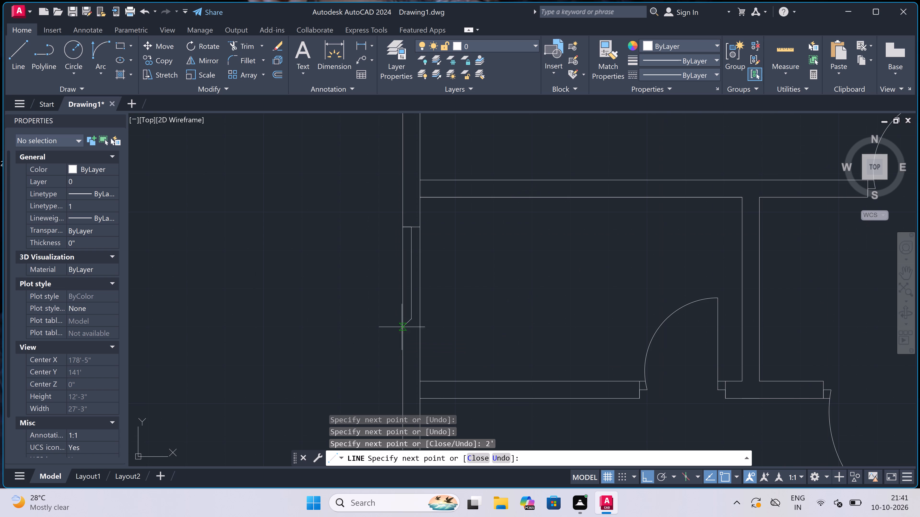
pyautogui.scroll(2, 409, 321)
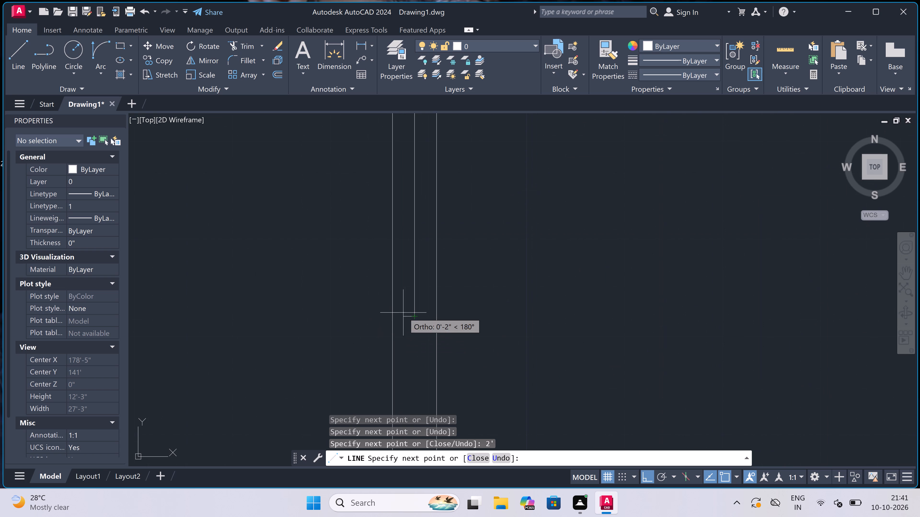
pyautogui.click(390, 316)
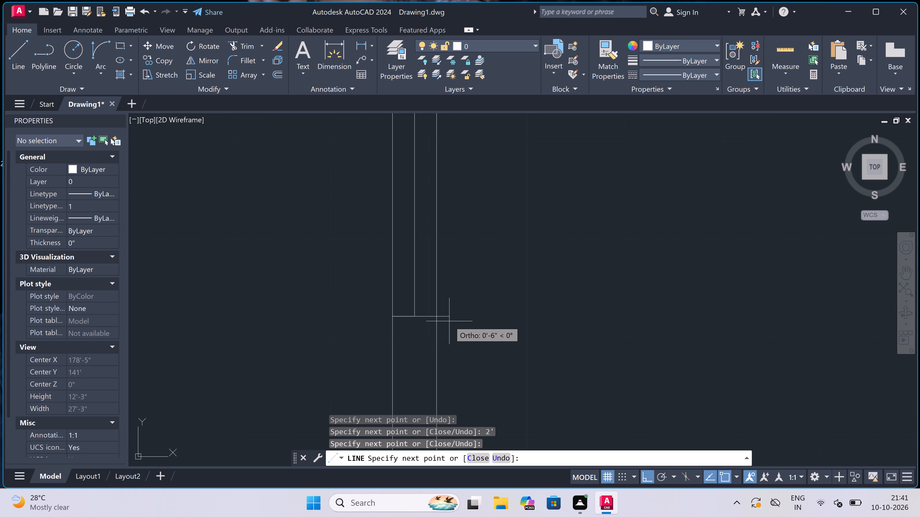
pyautogui.click(437, 314)
pyautogui.press('Escape')
# Draw a 3' window in the west exterior wall of the room just north of the one with the 2' window.
pyautogui.scroll(-3, 406, 308)
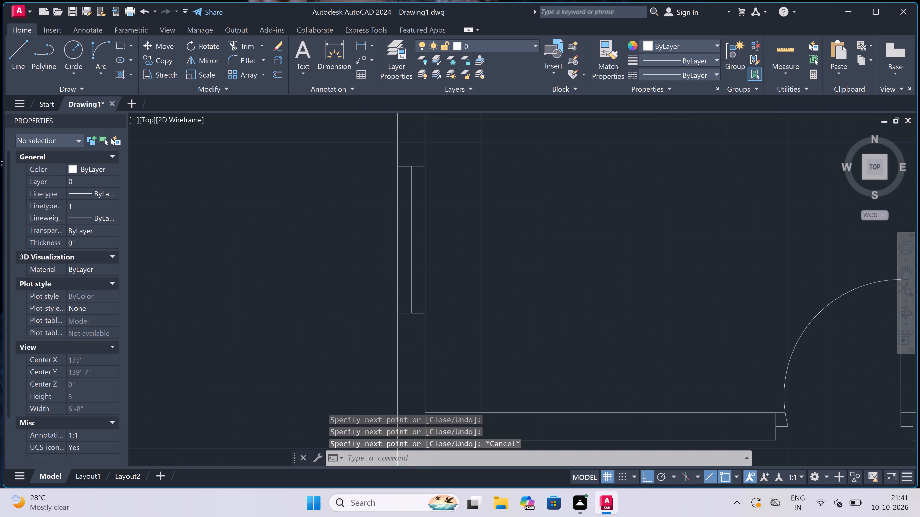
pyautogui.scroll(-2, 406, 308)
pyautogui.scroll(2, 406, 238)
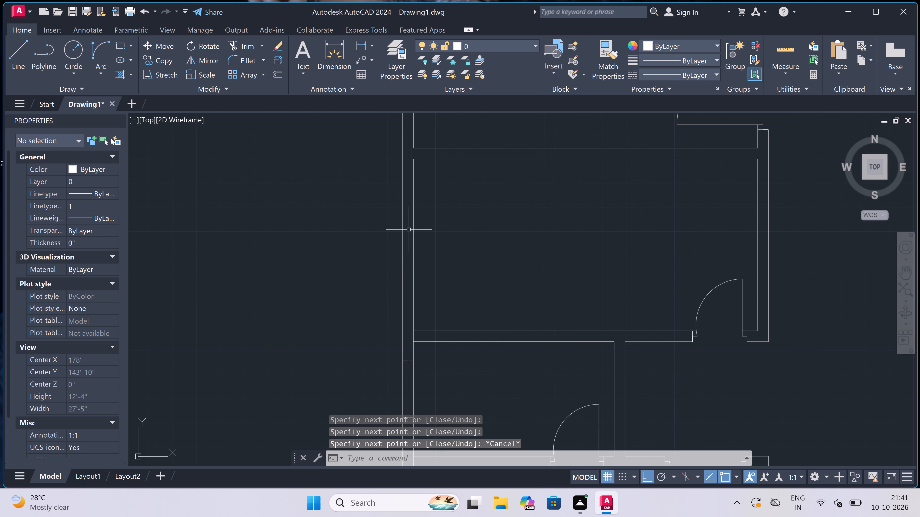
pyautogui.press('space')
pyautogui.click(413, 184)
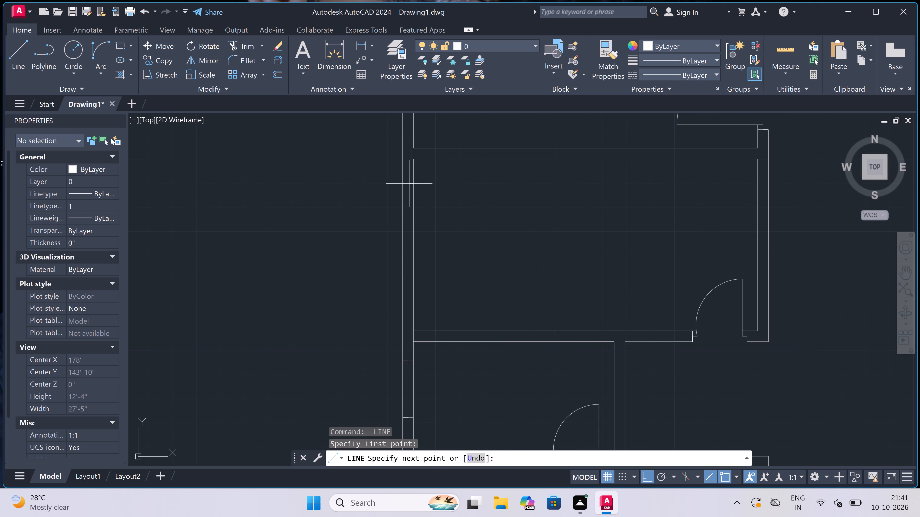
pyautogui.click(402, 182)
pyautogui.scroll(1, 405, 182)
pyautogui.click(411, 183)
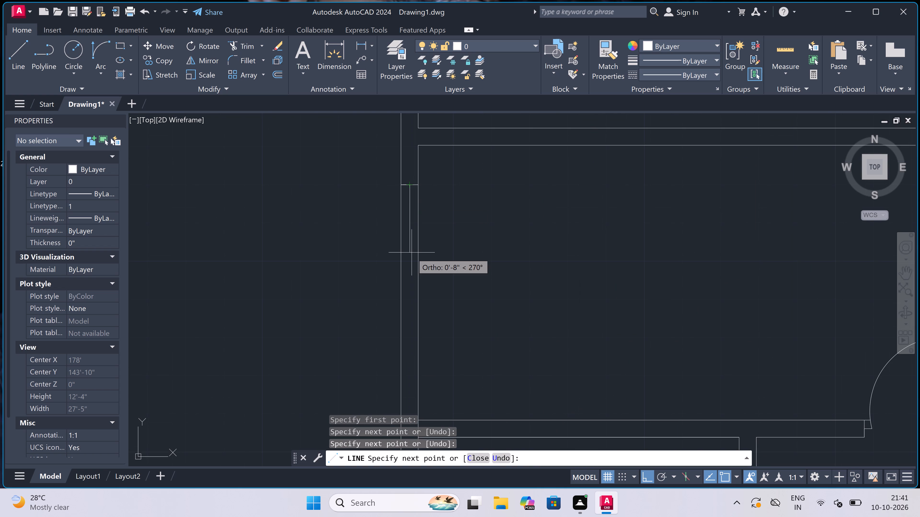
pyautogui.scroll(-2, 412, 254)
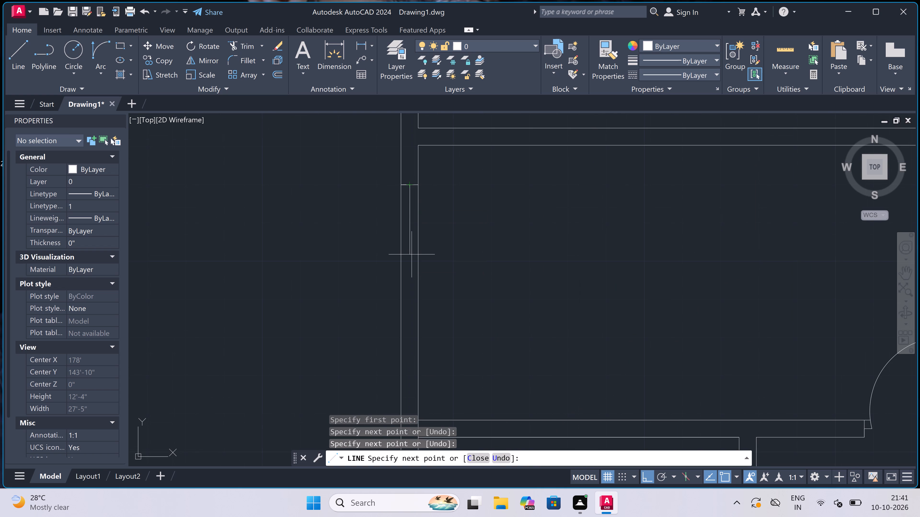
pyautogui.scroll(-2, 412, 254)
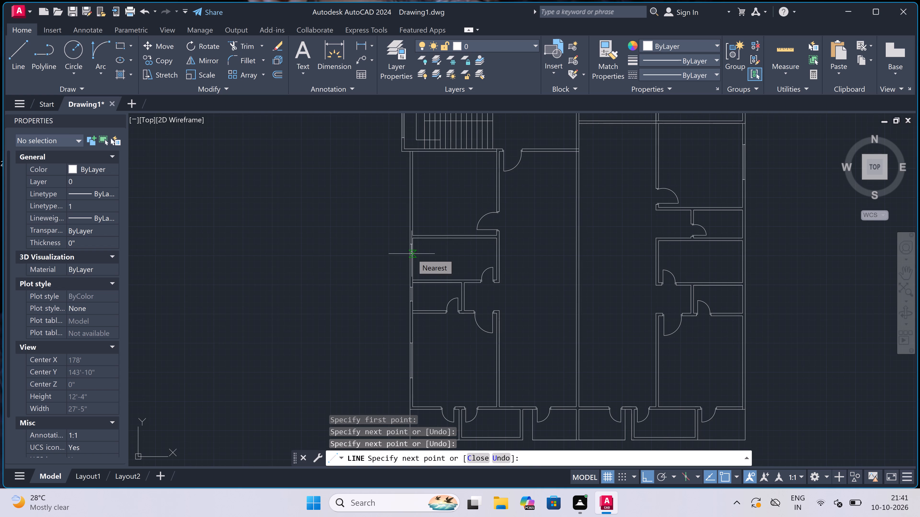
pyautogui.scroll(2, 412, 254)
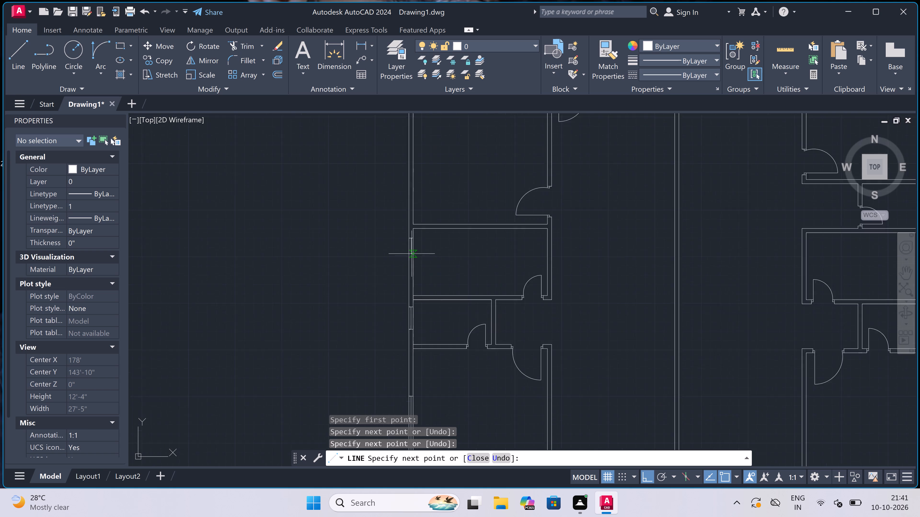
pyautogui.scroll(1, 412, 254)
pyautogui.write("3'")
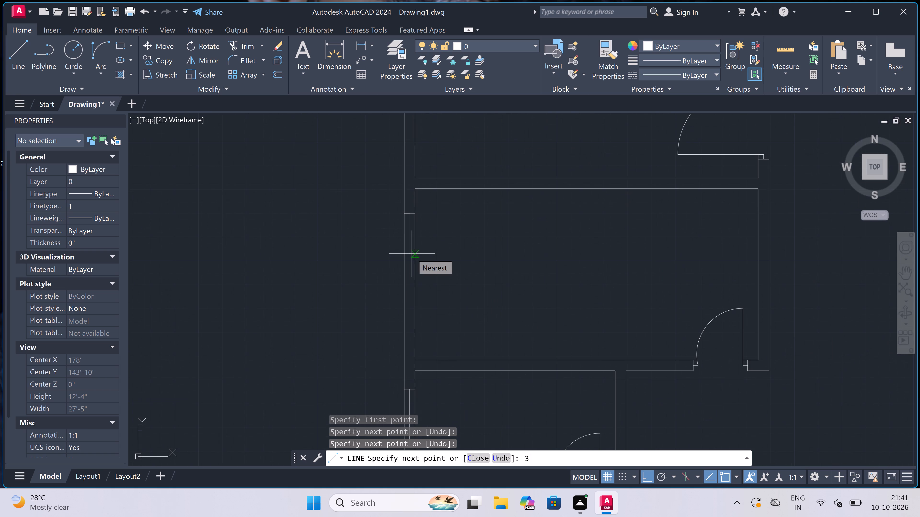
pyautogui.press('space')
pyautogui.scroll(1, 412, 254)
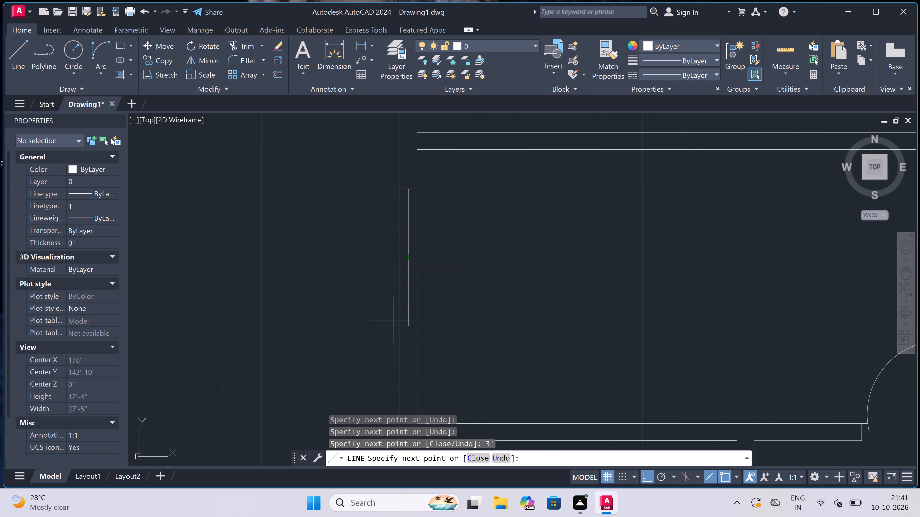
pyautogui.click(400, 329)
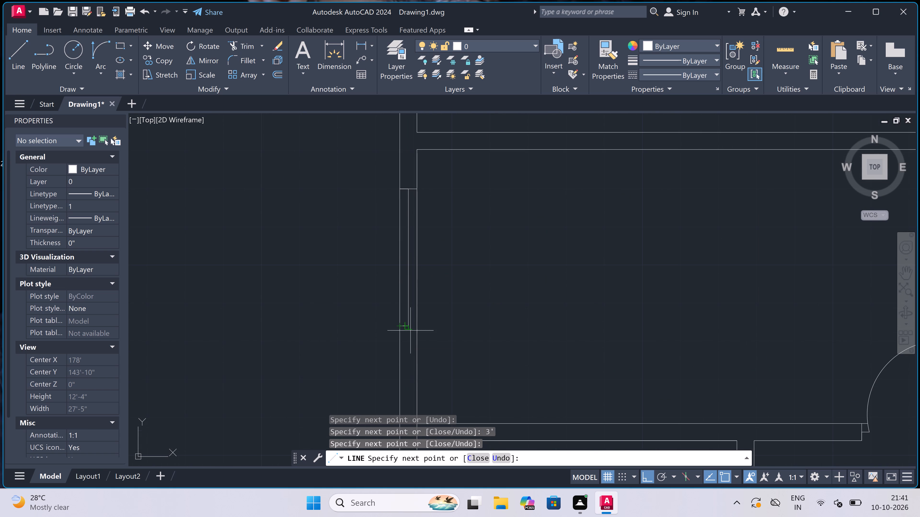
pyautogui.click(418, 325)
pyautogui.press('Escape')
# Draw a 5' window in the west exterior wall of the room directly south of the staircase, with a centre line and end jamb lines.
pyautogui.scroll(-2, 396, 327)
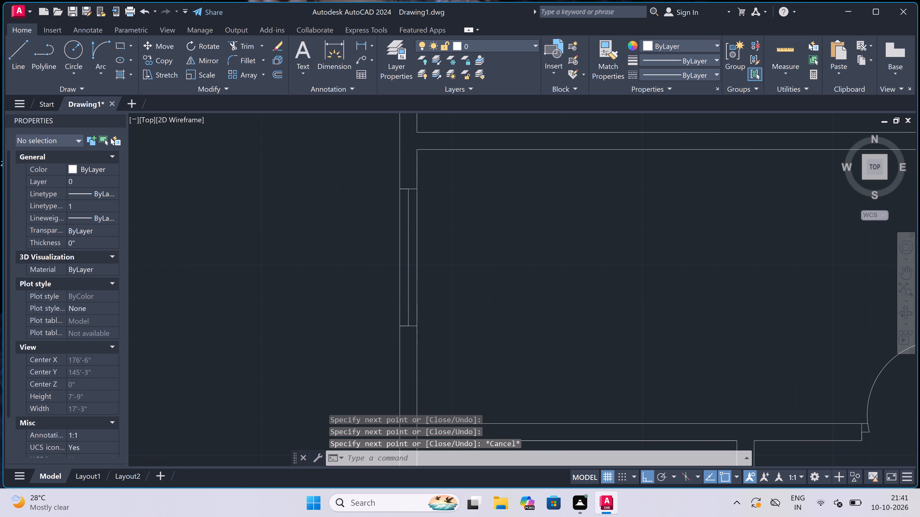
pyautogui.scroll(-2, 396, 327)
pyautogui.scroll(2, 397, 226)
pyautogui.press('space')
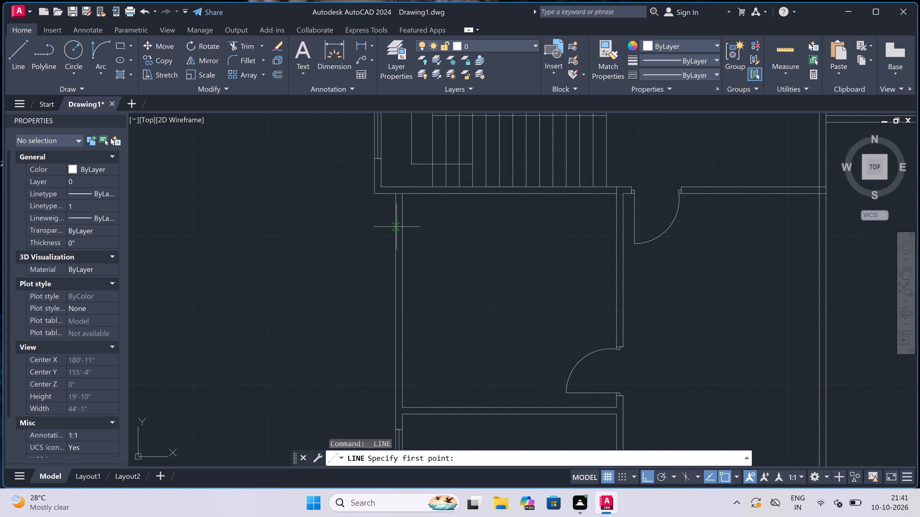
pyautogui.click(397, 227)
pyautogui.click(404, 226)
pyautogui.scroll(3, 399, 227)
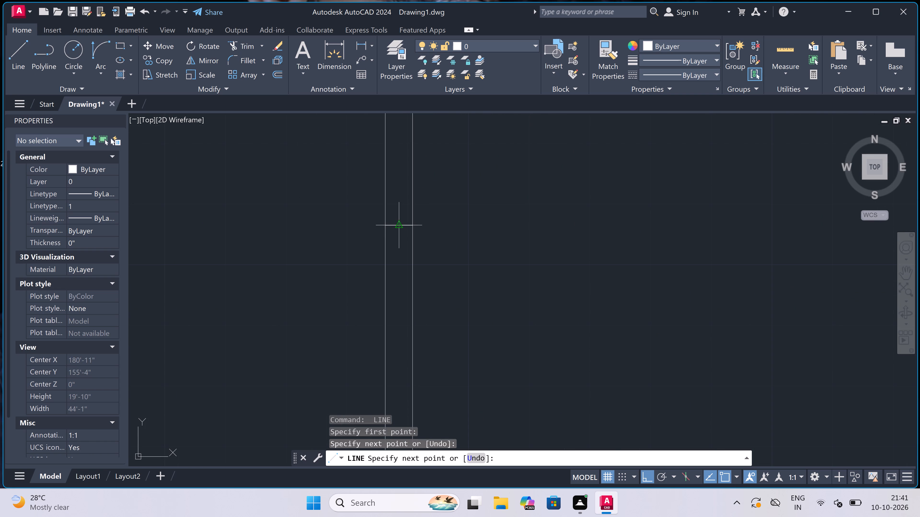
pyautogui.click(399, 227)
pyautogui.write("5'")
pyautogui.press('space')
pyautogui.scroll(-4, 397, 298)
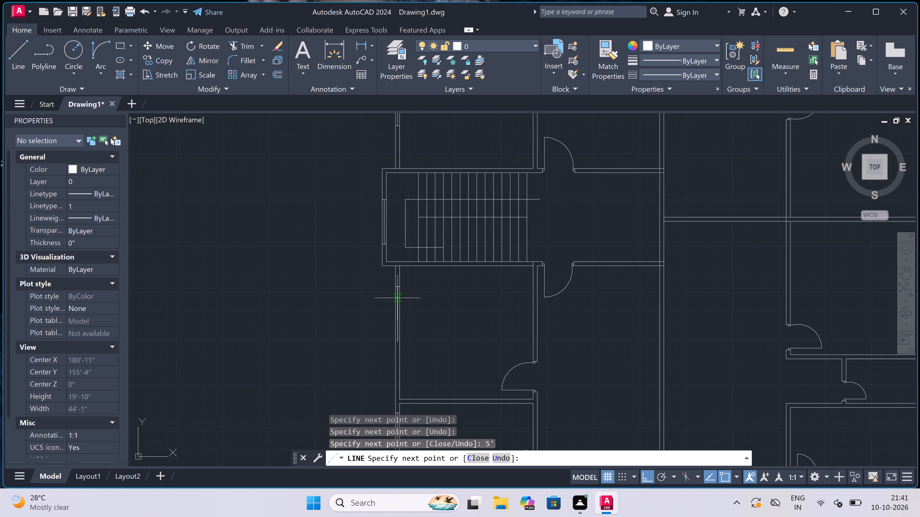
pyautogui.scroll(3, 396, 341)
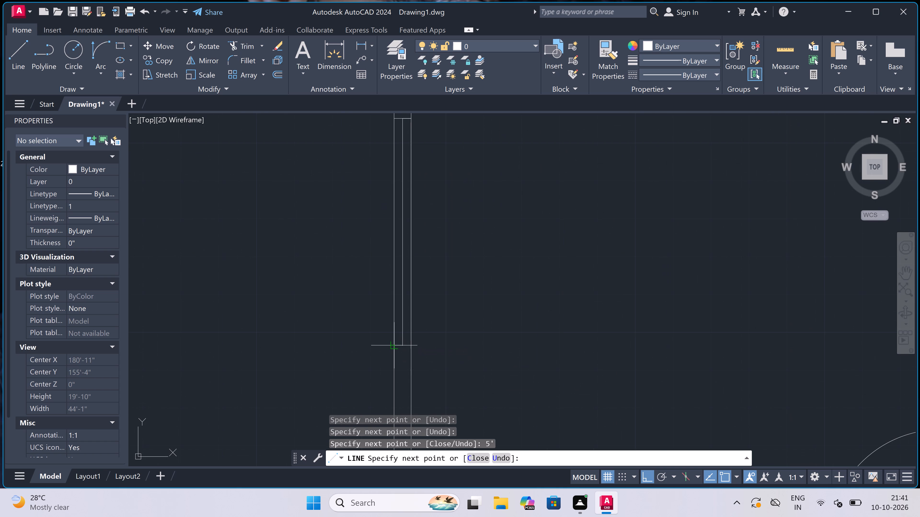
pyautogui.click(397, 344)
pyautogui.click(412, 343)
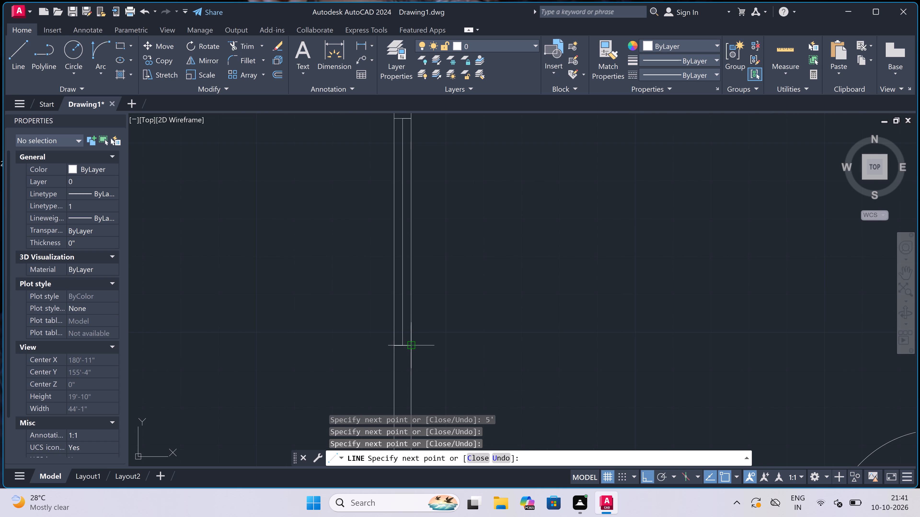
pyautogui.press('Escape')
# Draw a 2' window in the east exterior wall of the upper small room, two rooms north of the small room adjoining the southeast corner room.
pyautogui.scroll(-7, 375, 299)
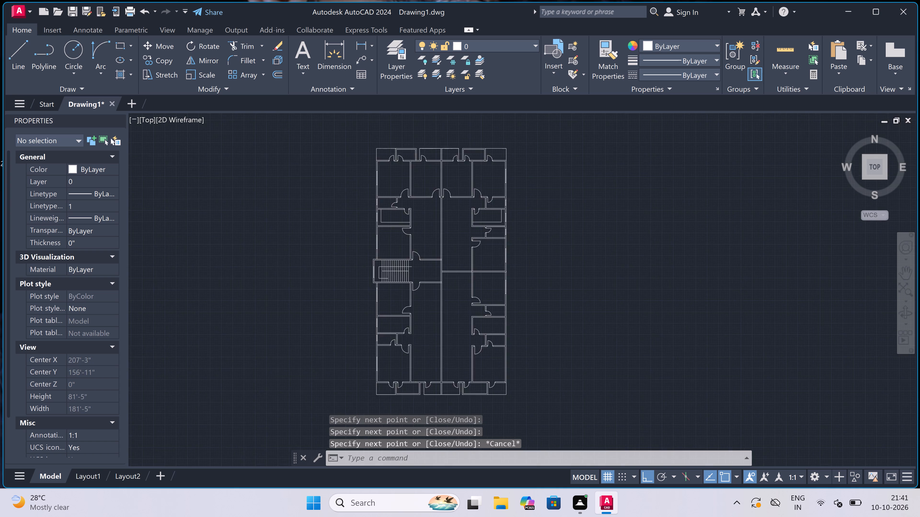
pyautogui.scroll(3, 474, 297)
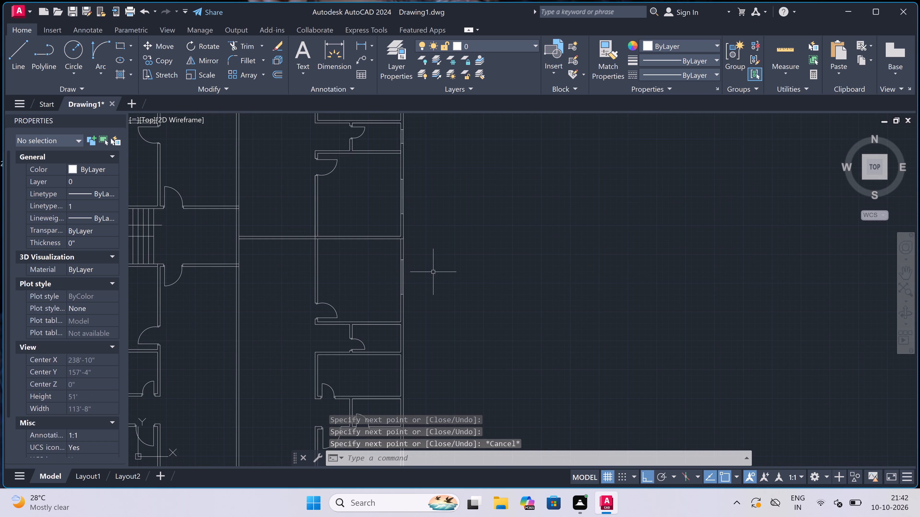
pyautogui.scroll(-2, 431, 270)
pyautogui.scroll(3, 418, 303)
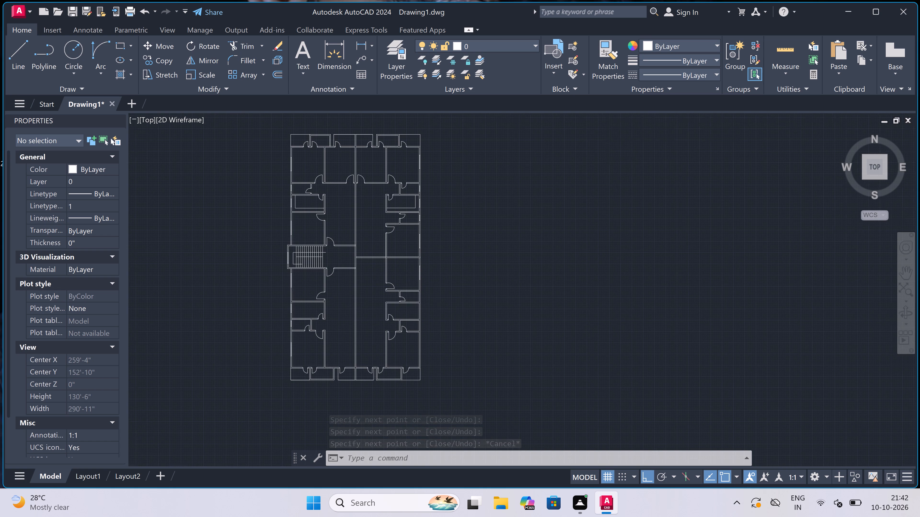
pyautogui.press('space')
pyautogui.scroll(2, 421, 268)
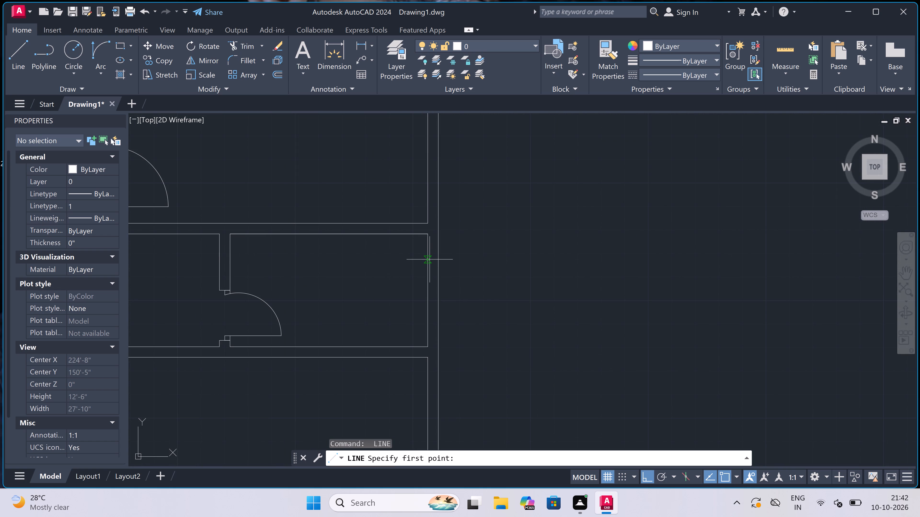
pyautogui.doubleClick(429, 257)
pyautogui.click(441, 254)
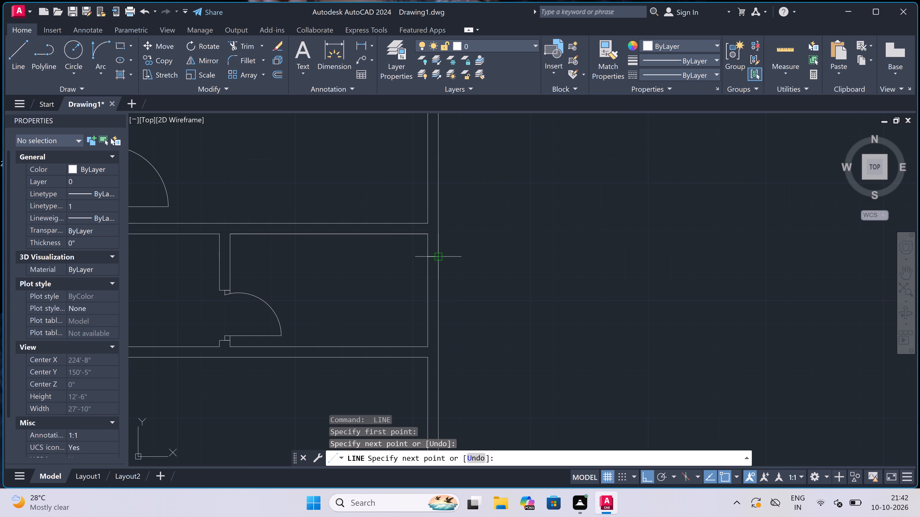
pyautogui.scroll(2, 438, 253)
pyautogui.click(426, 259)
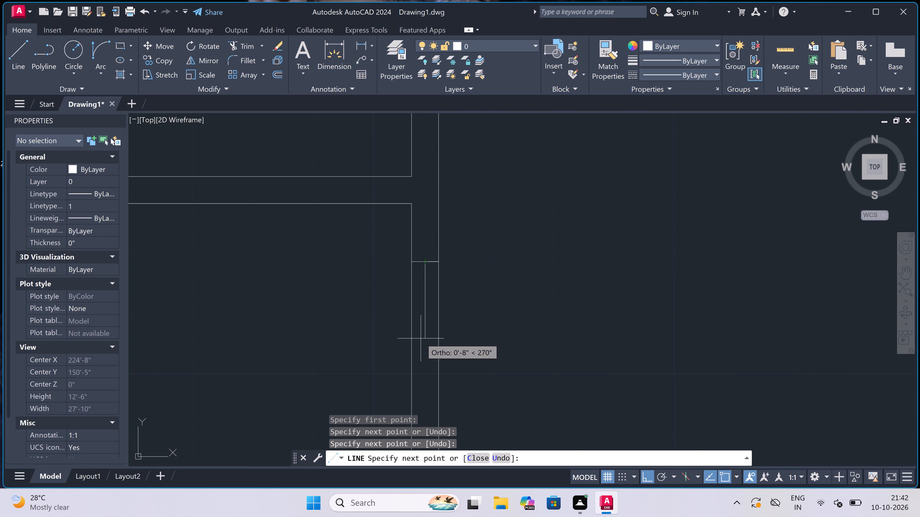
pyautogui.write("2'")
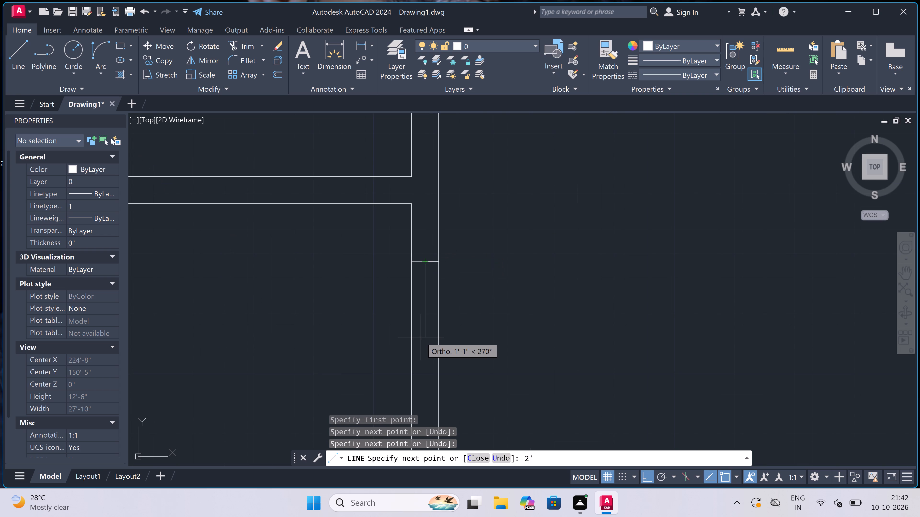
pyautogui.press('space')
pyautogui.scroll(-2, 419, 333)
pyautogui.scroll(1, 402, 371)
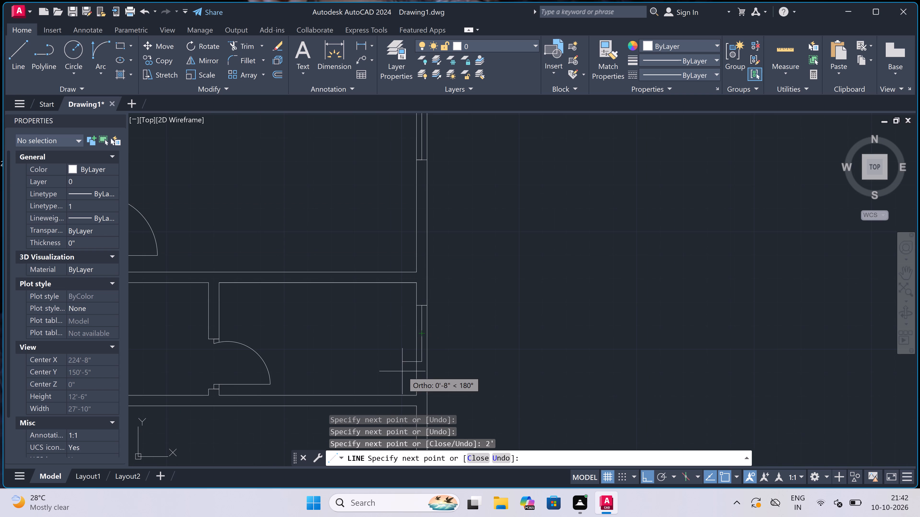
pyautogui.scroll(1, 402, 371)
pyautogui.click(434, 349)
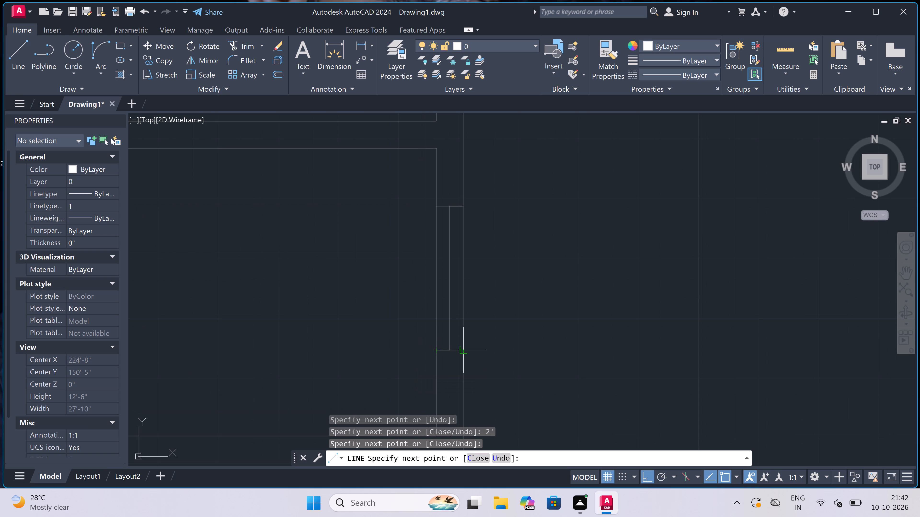
pyautogui.click(461, 350)
pyautogui.press('Escape')
# Draw a 3' window in the east exterior wall of the room directly south of the small room with the new 2' window.
pyautogui.scroll(-5, 428, 276)
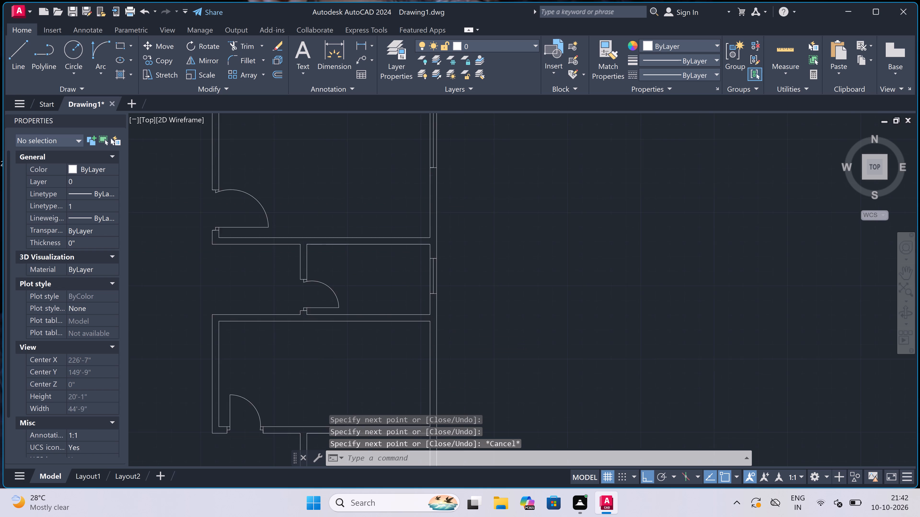
pyautogui.press('space')
pyautogui.scroll(-1, 424, 332)
pyautogui.scroll(2, 424, 328)
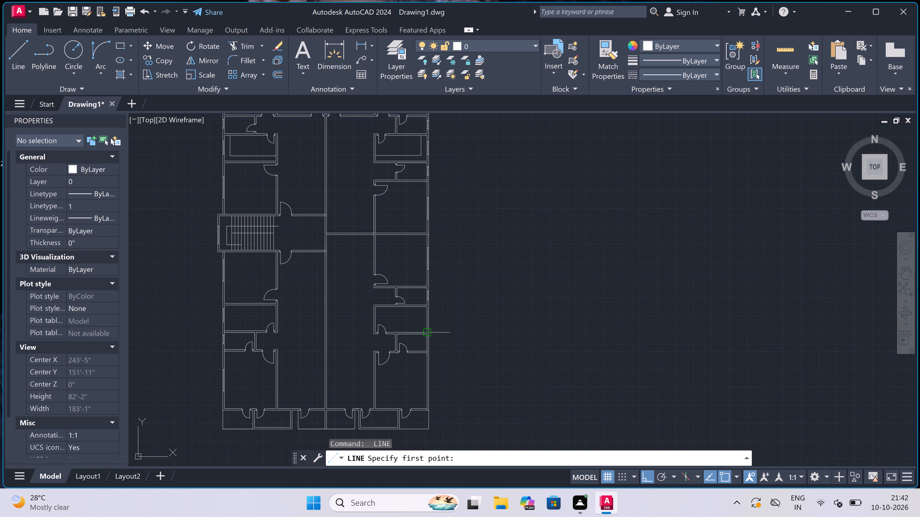
pyautogui.scroll(1, 424, 328)
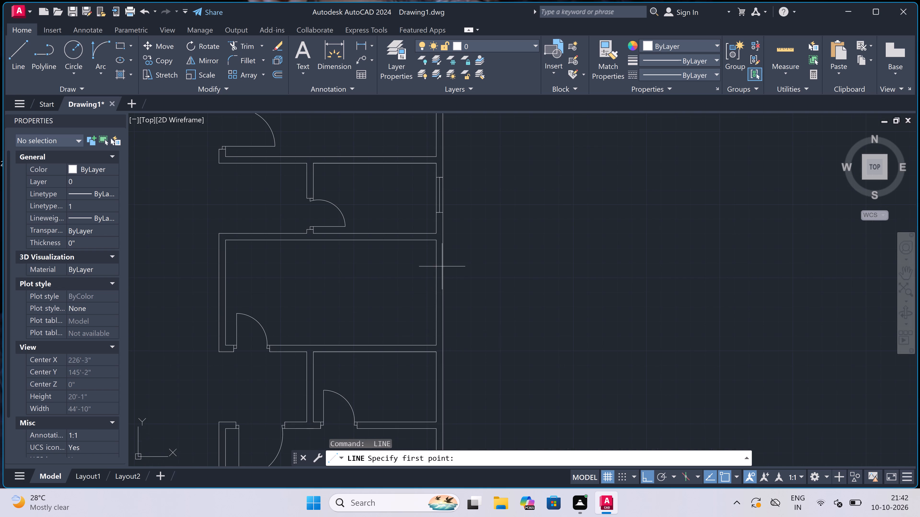
pyautogui.click(435, 262)
pyautogui.scroll(2, 439, 264)
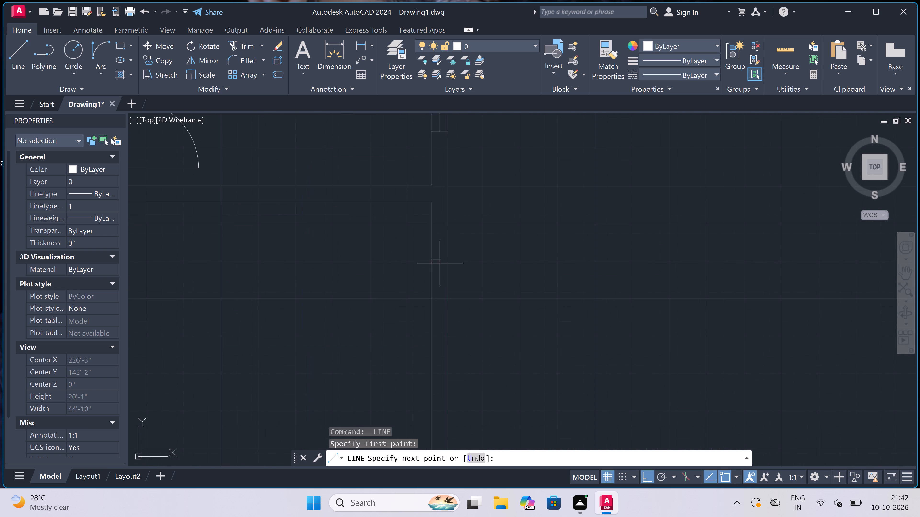
pyautogui.click(445, 260)
pyautogui.click(437, 260)
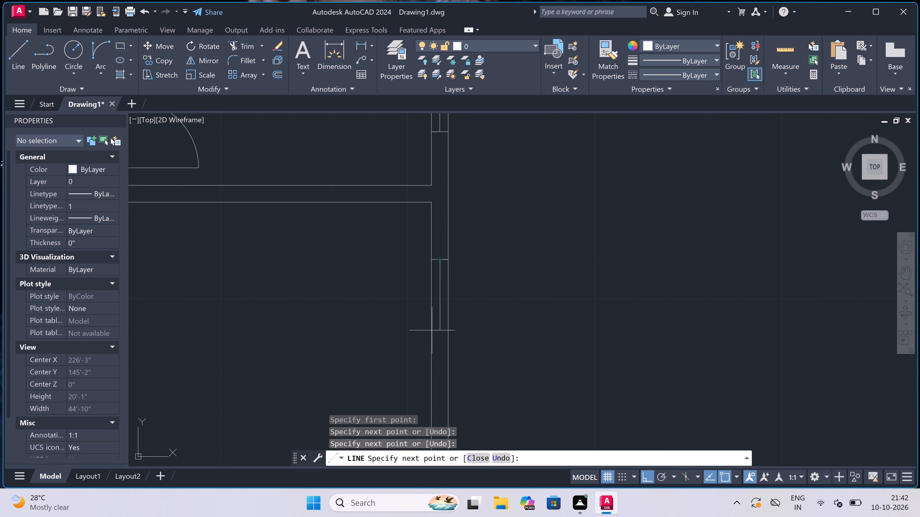
pyautogui.write("3'")
pyautogui.press('space')
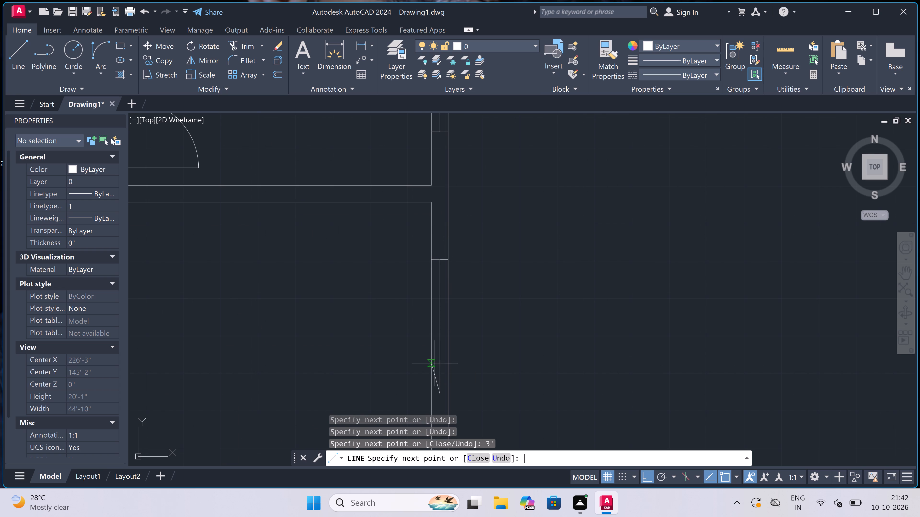
pyautogui.scroll(-2, 434, 361)
pyautogui.scroll(2, 429, 386)
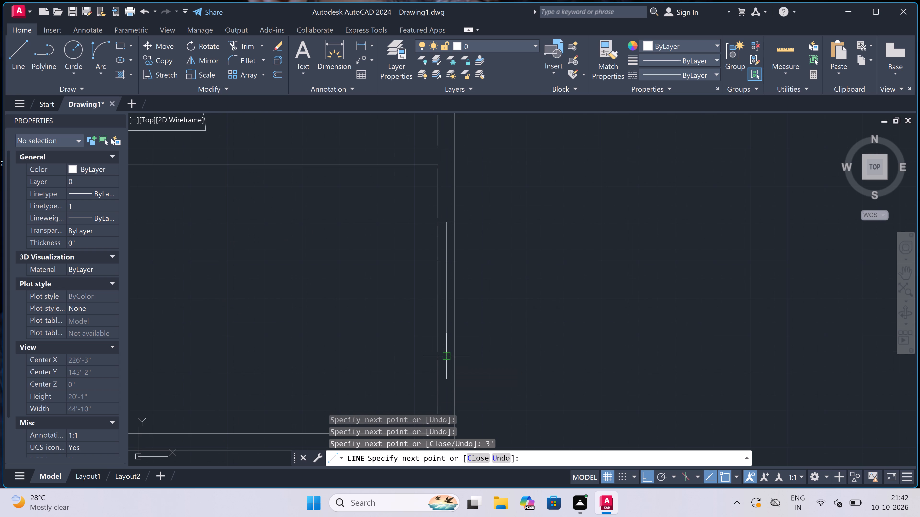
pyautogui.click(440, 357)
pyautogui.click(455, 354)
pyautogui.press('Escape')
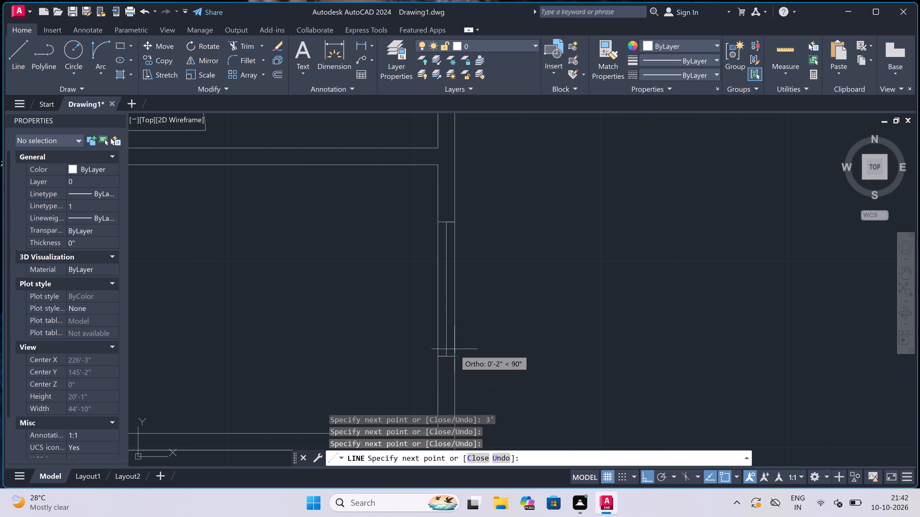
# Draw a 2' window in the east exterior wall of the small room directly north of the southeast corner room.
pyautogui.scroll(-5, 453, 292)
pyautogui.press('space')
pyautogui.scroll(3, 448, 313)
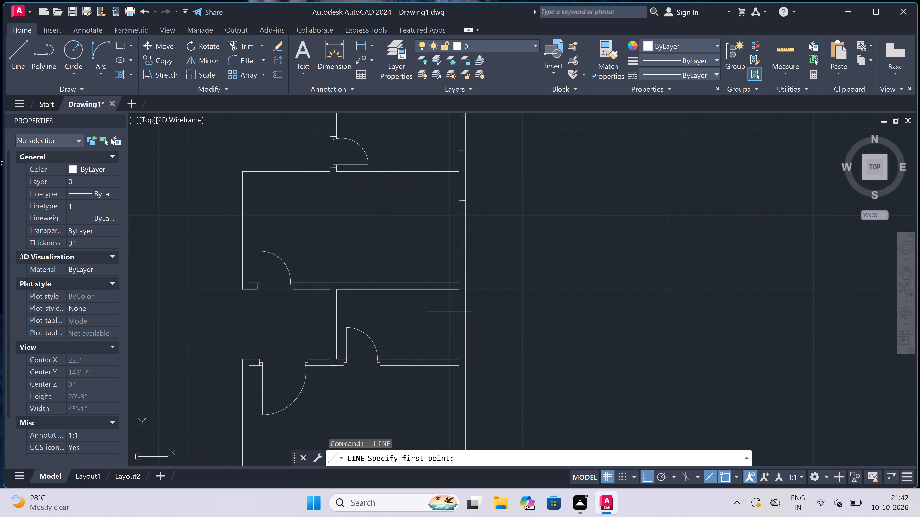
pyautogui.scroll(1, 454, 309)
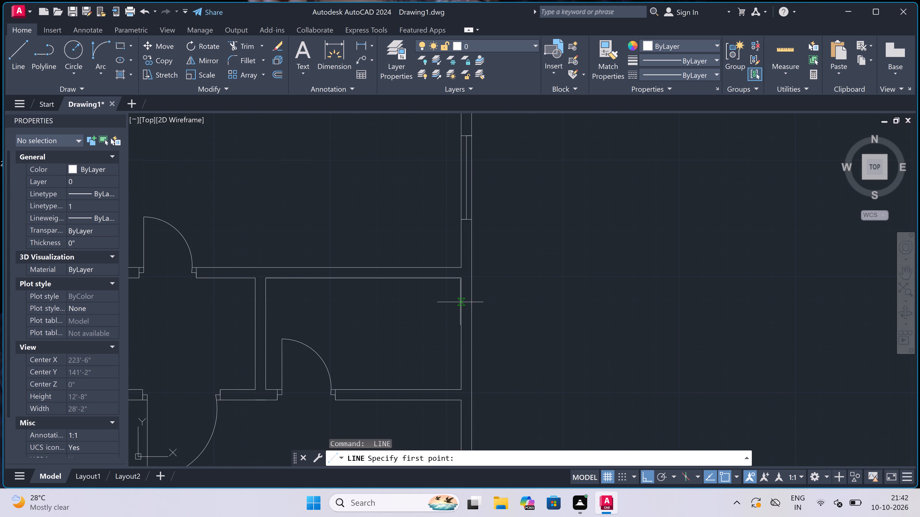
pyautogui.click(460, 302)
pyautogui.click(469, 302)
pyautogui.scroll(3, 469, 302)
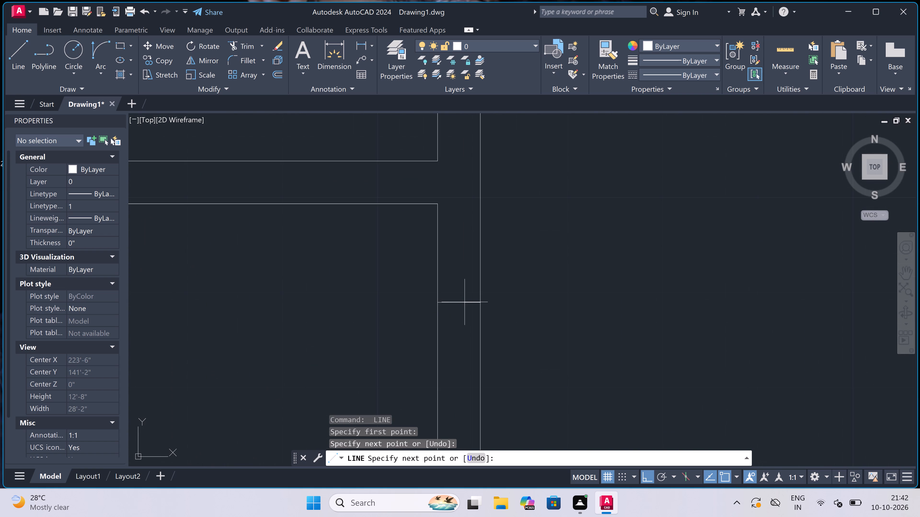
pyautogui.click(458, 301)
pyautogui.write("2'")
pyautogui.press('space')
pyautogui.scroll(-5, 458, 340)
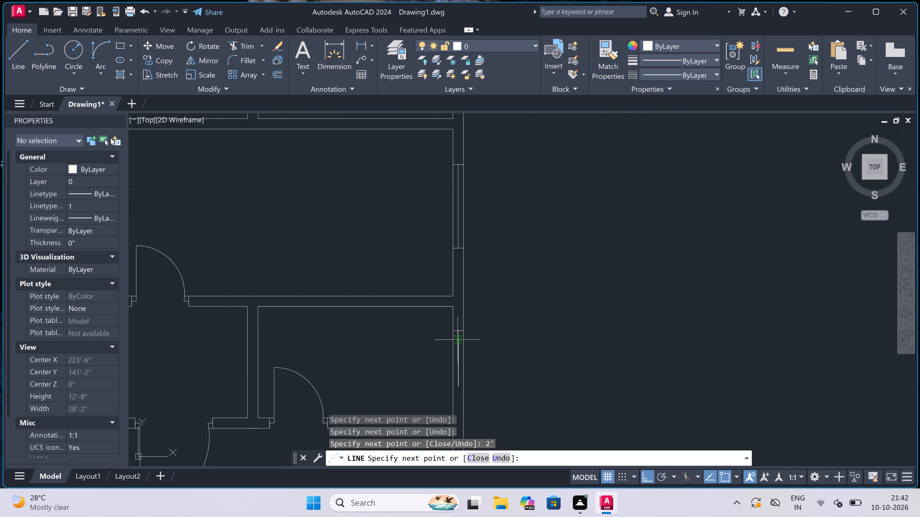
pyautogui.scroll(-2, 443, 381)
pyautogui.scroll(4, 448, 394)
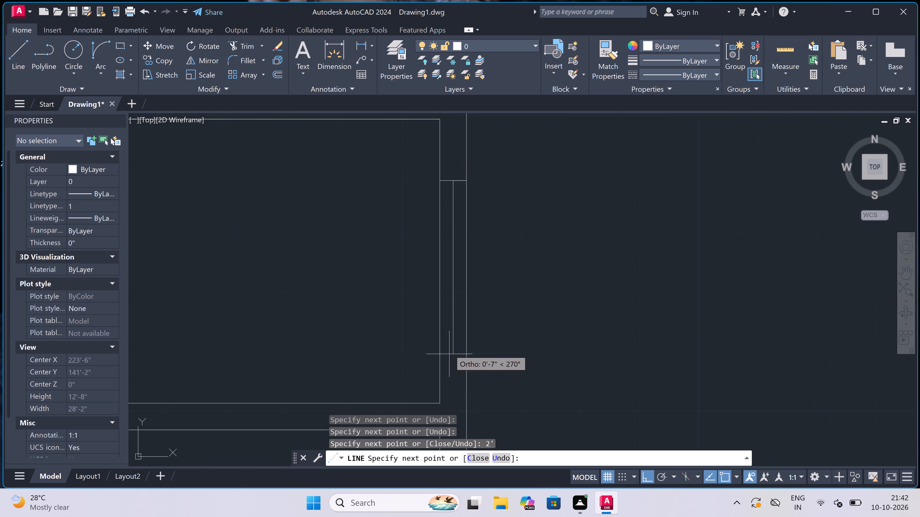
pyautogui.click(441, 322)
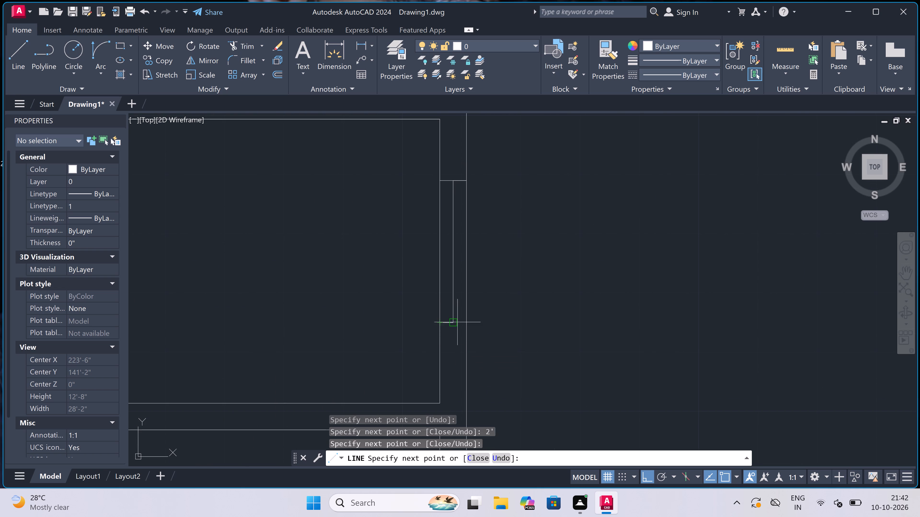
pyautogui.click(467, 322)
pyautogui.press('Escape')
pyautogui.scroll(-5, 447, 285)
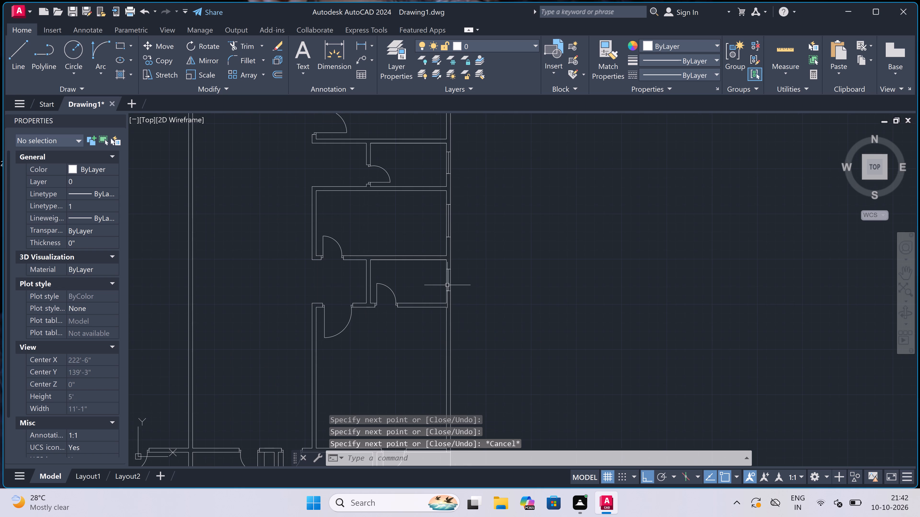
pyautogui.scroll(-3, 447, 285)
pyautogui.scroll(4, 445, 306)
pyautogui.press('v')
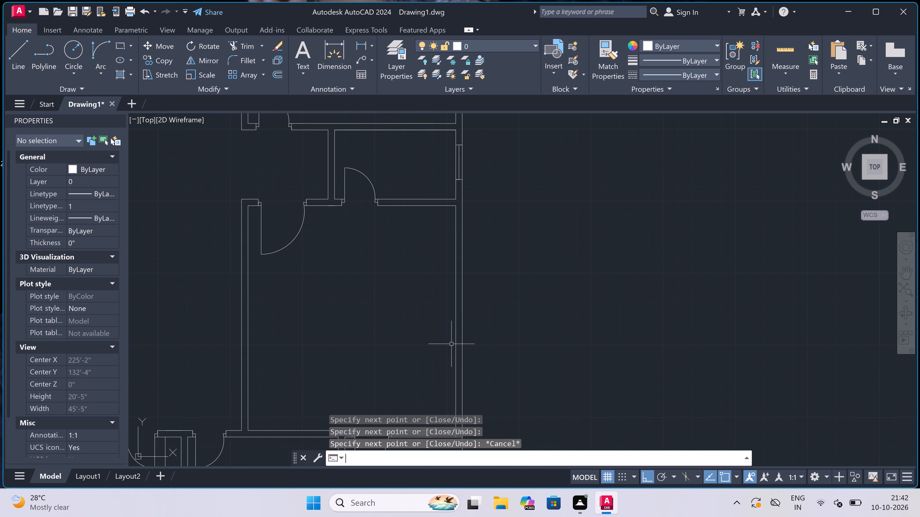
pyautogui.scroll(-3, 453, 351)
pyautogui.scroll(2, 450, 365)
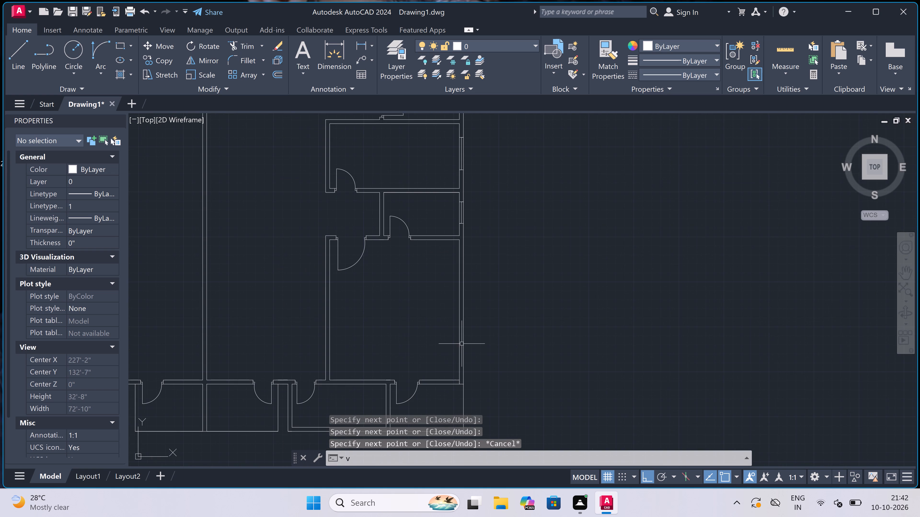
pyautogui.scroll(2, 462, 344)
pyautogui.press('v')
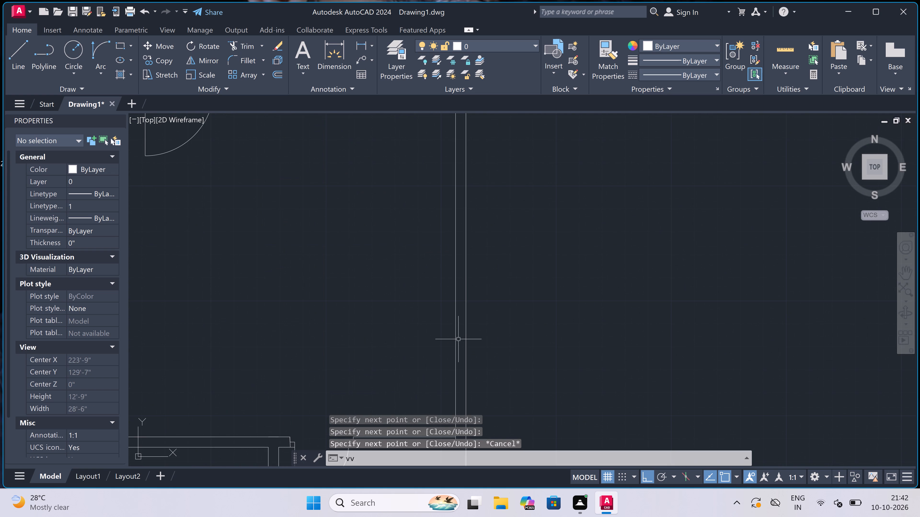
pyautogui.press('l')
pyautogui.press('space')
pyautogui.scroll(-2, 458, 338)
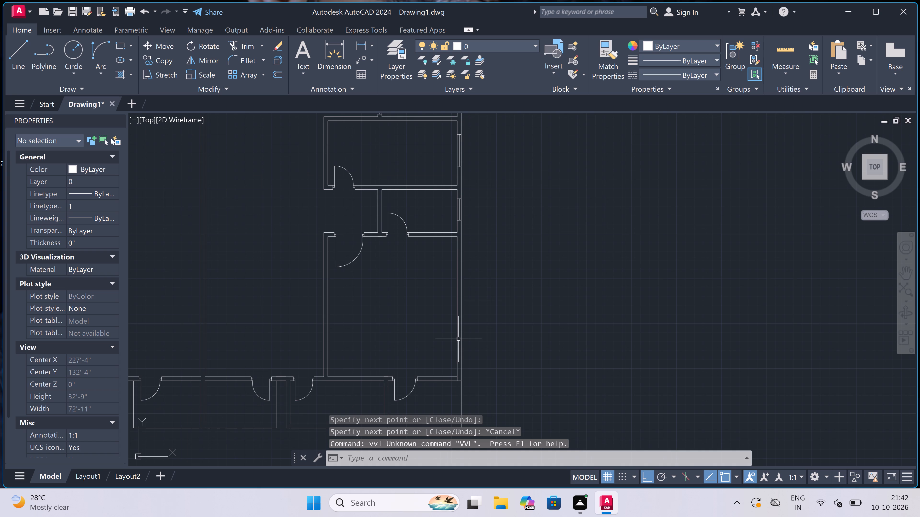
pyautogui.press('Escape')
# Draw a 5' window in the east exterior wall of the southeast corner room, with a centre line and end jamb lines.
pyautogui.press('l')
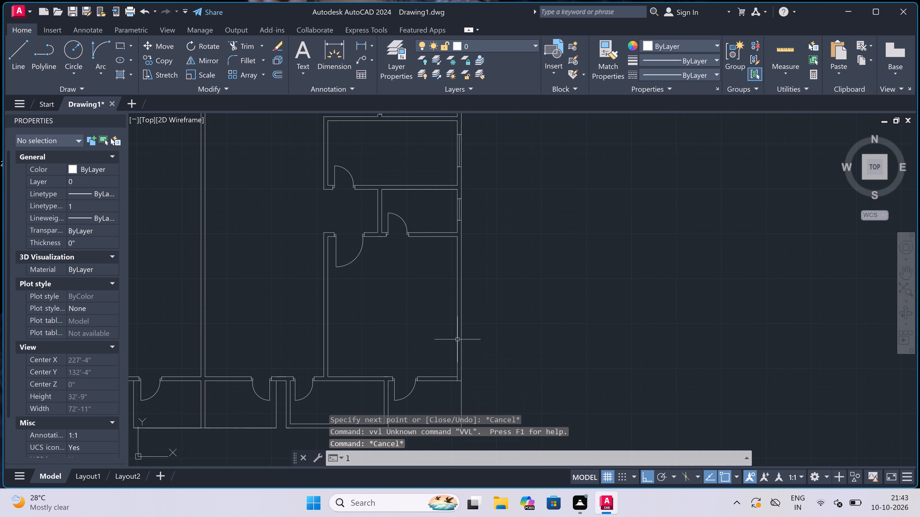
pyautogui.press('space')
pyautogui.scroll(1, 456, 340)
pyautogui.click(457, 338)
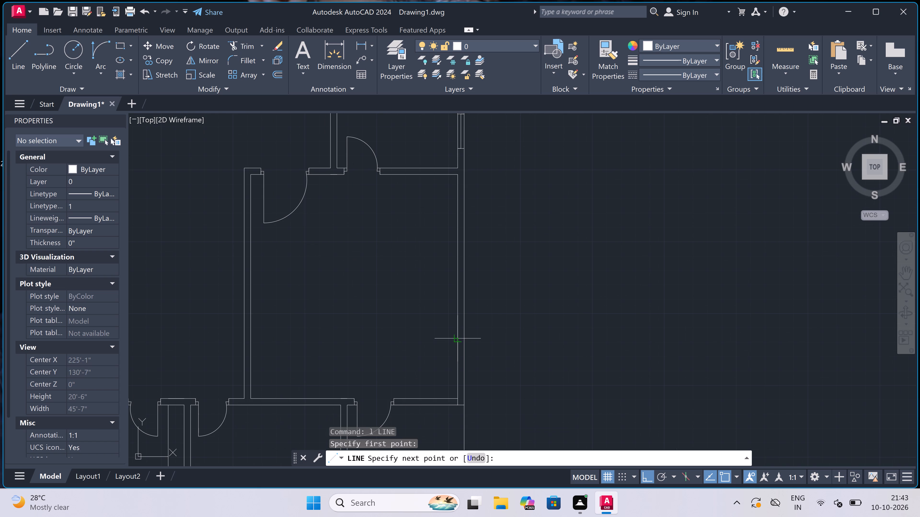
pyautogui.click(465, 339)
pyautogui.scroll(3, 465, 338)
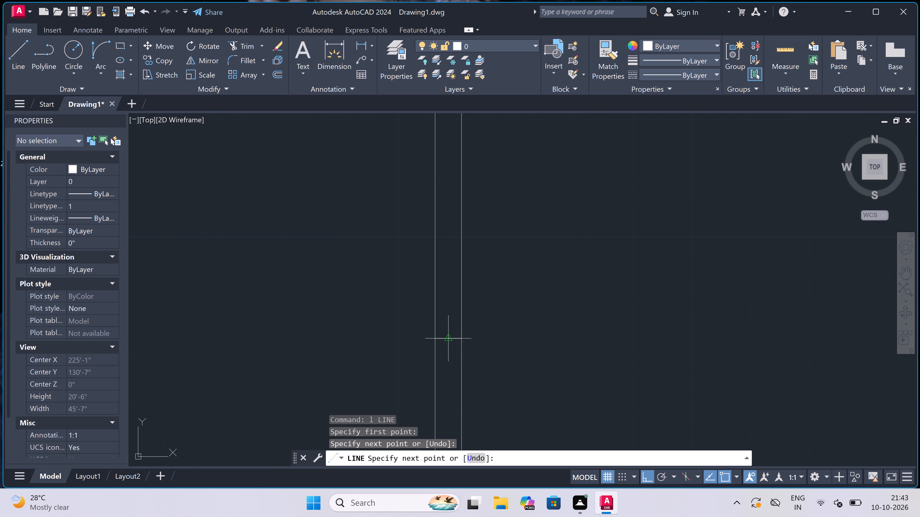
pyautogui.click(451, 337)
pyautogui.write("5'")
pyautogui.press('space')
pyautogui.scroll(-4, 455, 252)
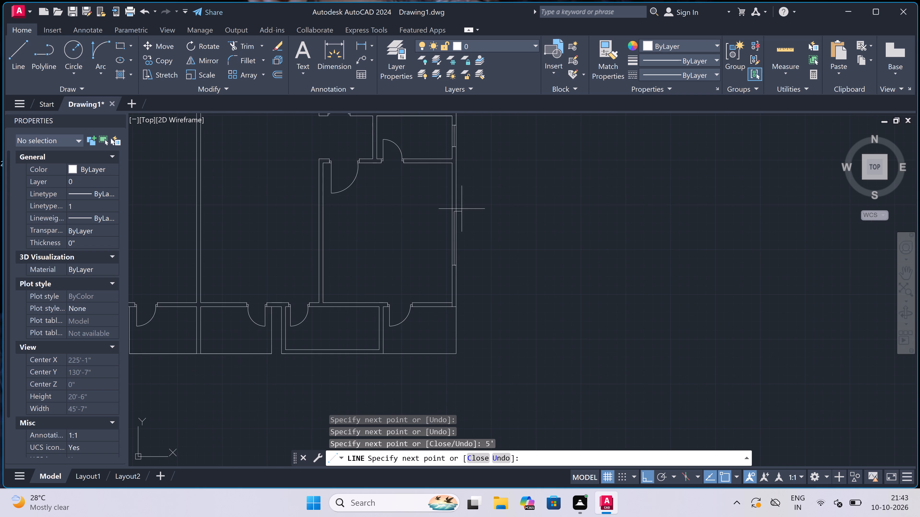
pyautogui.scroll(4, 467, 196)
pyautogui.scroll(2, 373, 268)
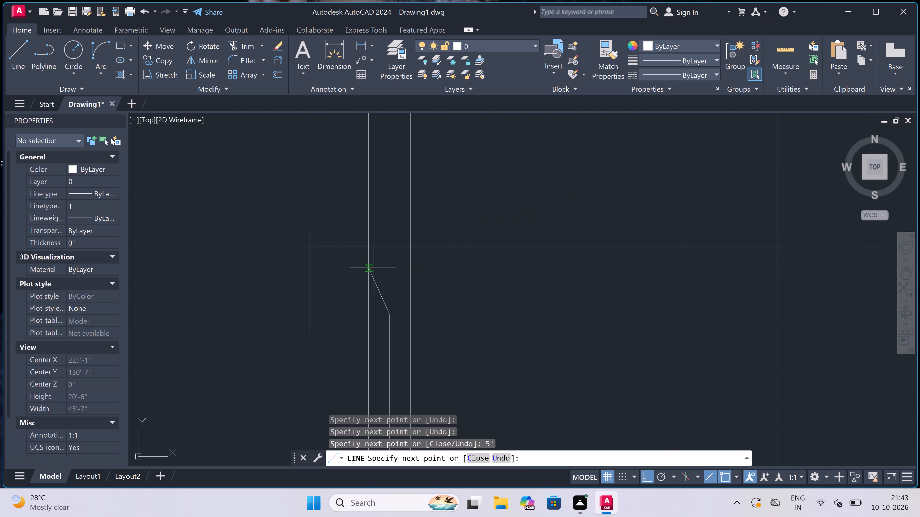
pyautogui.click(364, 345)
pyautogui.click(433, 340)
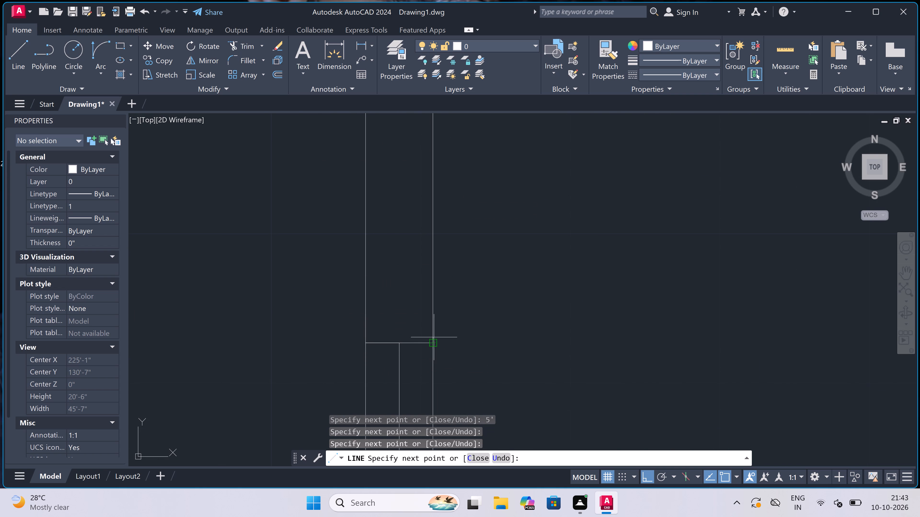
pyautogui.press('Escape')
# Trim the wall lines where the staircase lobby's walls meet the central dividing wall.
pyautogui.scroll(-8, 493, 272)
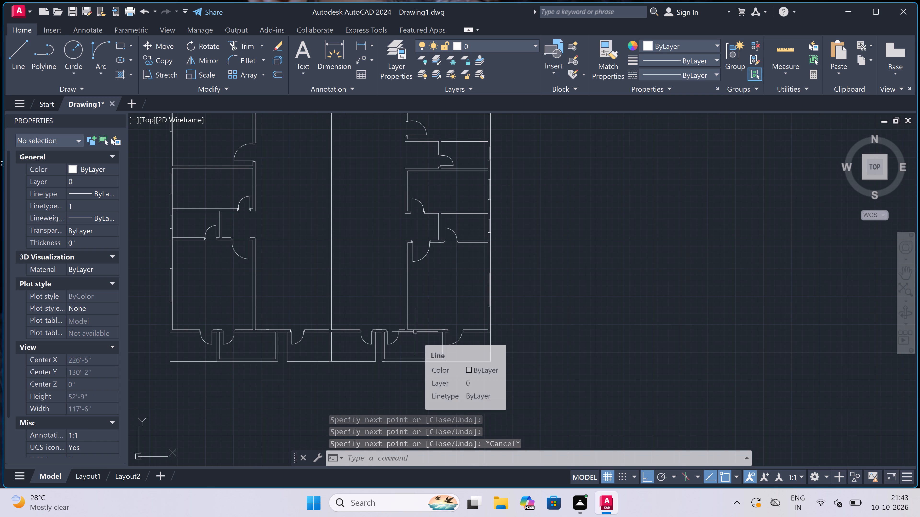
pyautogui.scroll(-2, 412, 307)
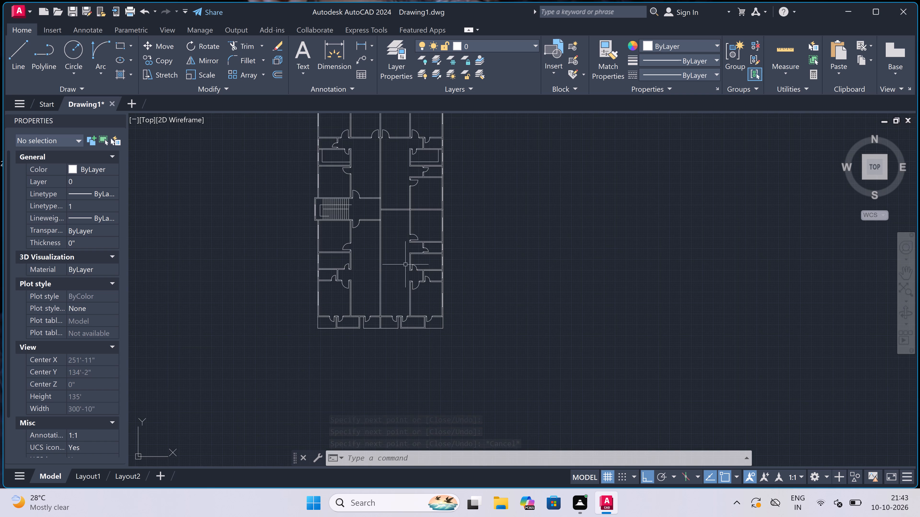
pyautogui.scroll(2, 398, 193)
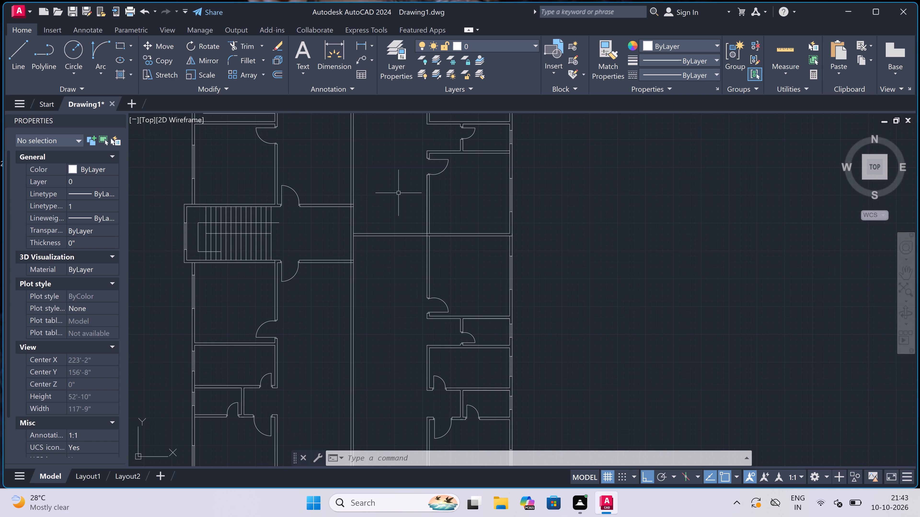
pyautogui.scroll(-2, 398, 193)
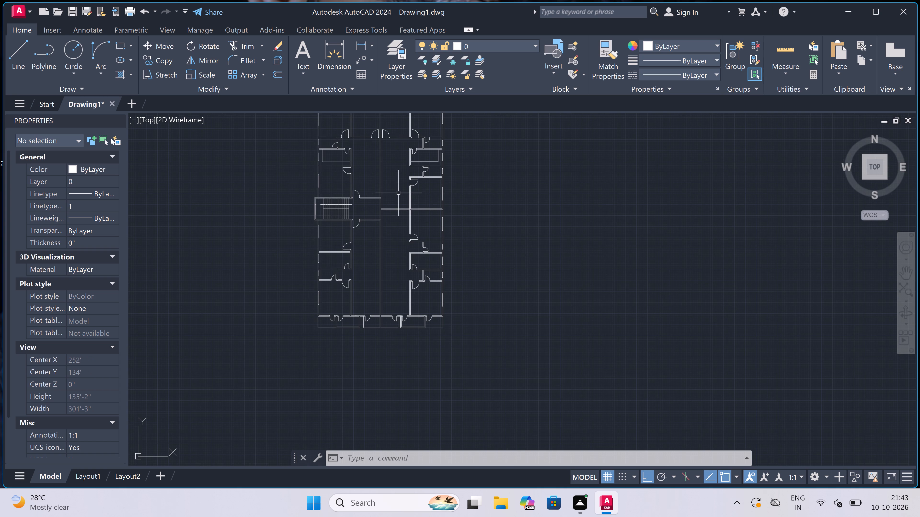
pyautogui.scroll(3, 314, 284)
pyautogui.scroll(-2, 314, 284)
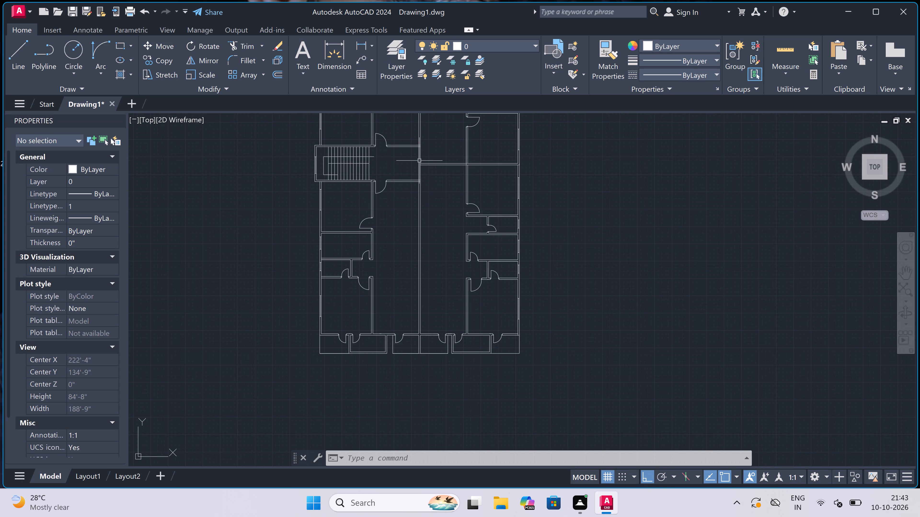
pyautogui.scroll(2, 419, 161)
pyautogui.scroll(-1, 401, 212)
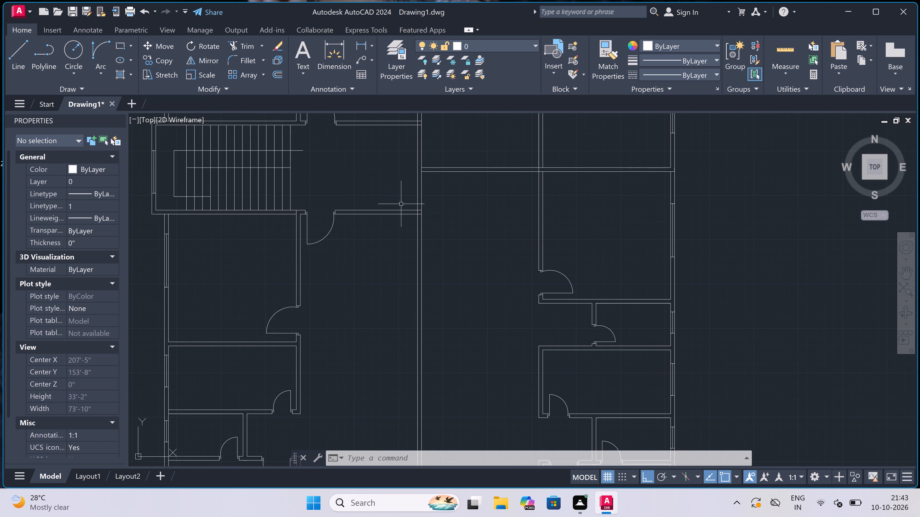
pyautogui.scroll(3, 410, 154)
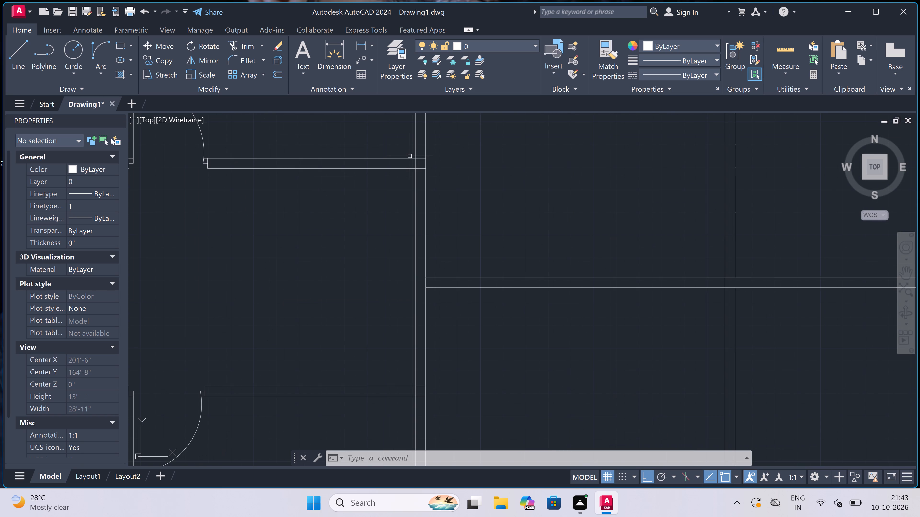
pyautogui.press('Escape')
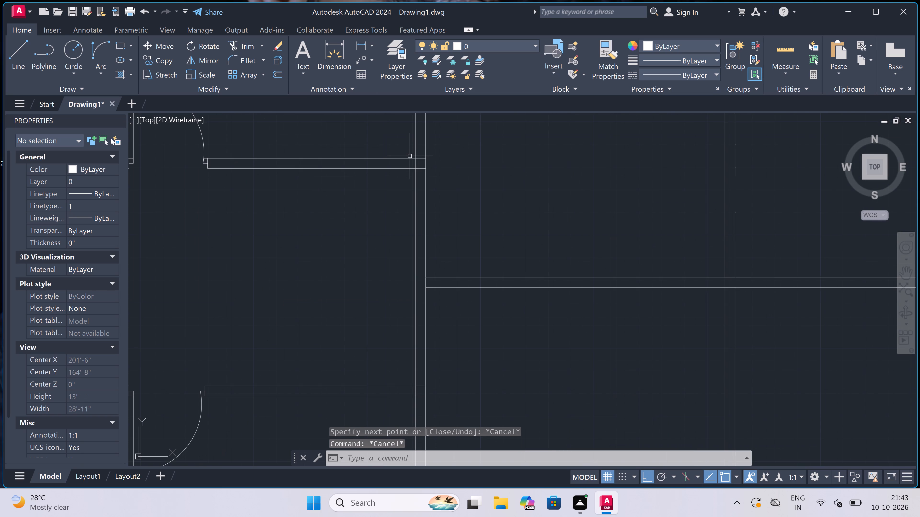
pyautogui.write('tr')
pyautogui.press('space')
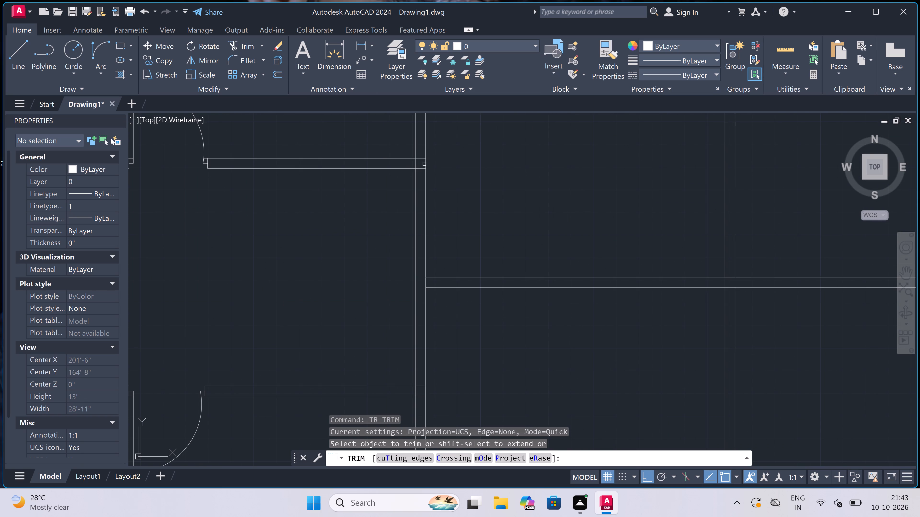
pyautogui.click(422, 145)
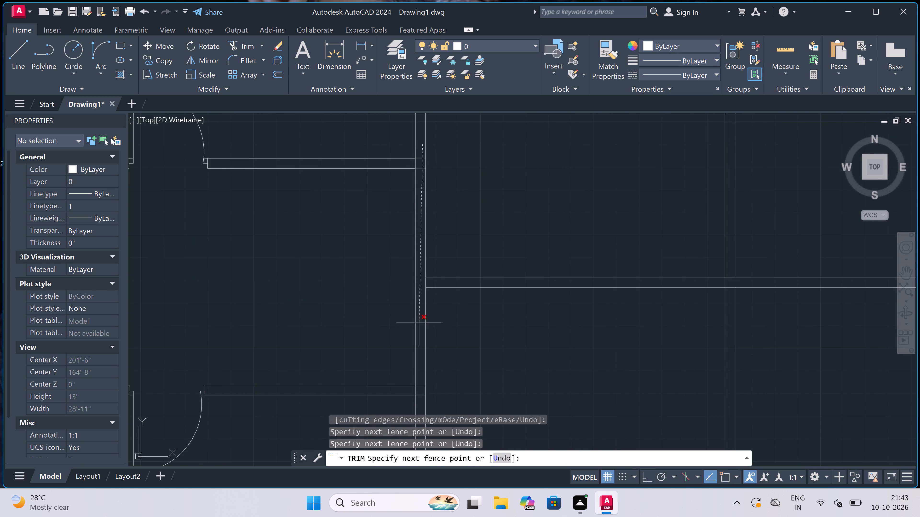
pyautogui.scroll(-1, 415, 342)
pyautogui.scroll(1, 416, 342)
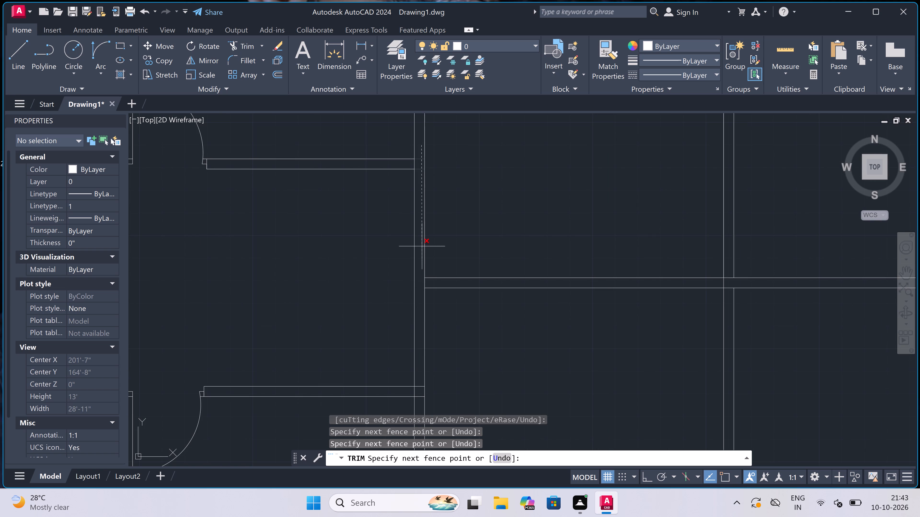
pyautogui.click(419, 139)
pyautogui.scroll(-3, 420, 139)
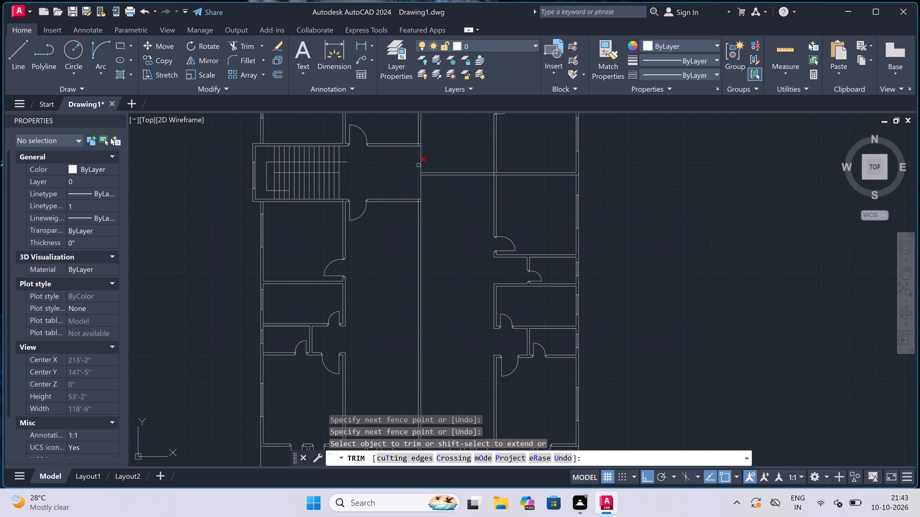
pyautogui.press('Escape')
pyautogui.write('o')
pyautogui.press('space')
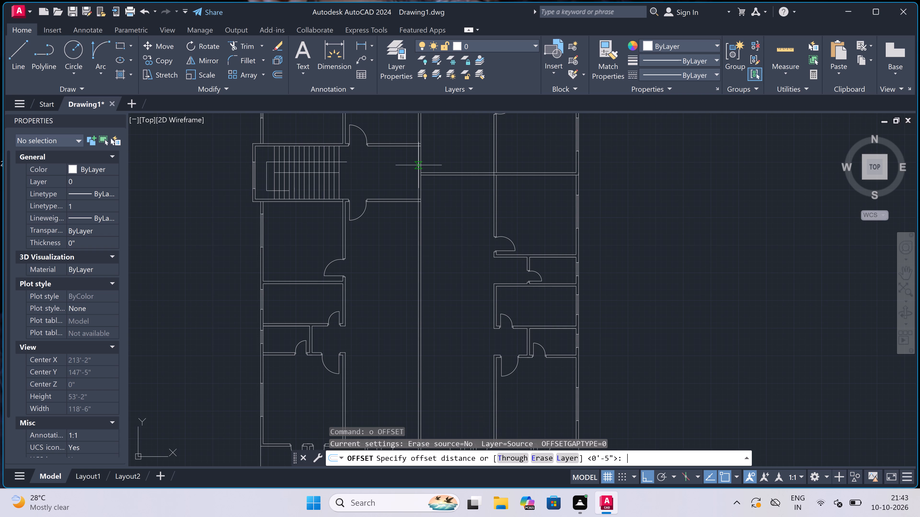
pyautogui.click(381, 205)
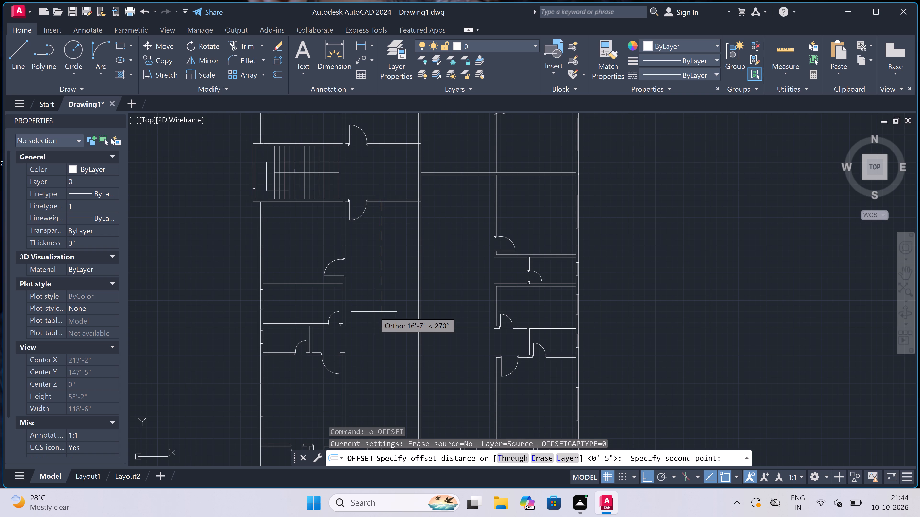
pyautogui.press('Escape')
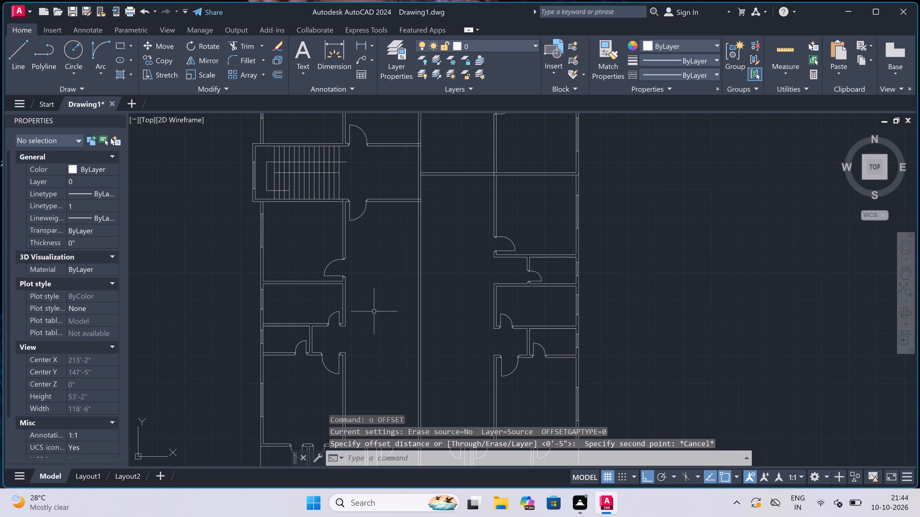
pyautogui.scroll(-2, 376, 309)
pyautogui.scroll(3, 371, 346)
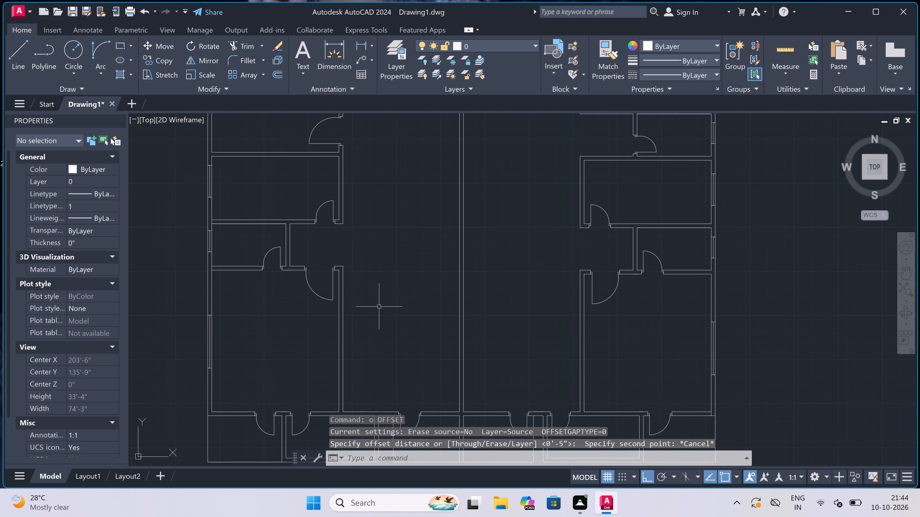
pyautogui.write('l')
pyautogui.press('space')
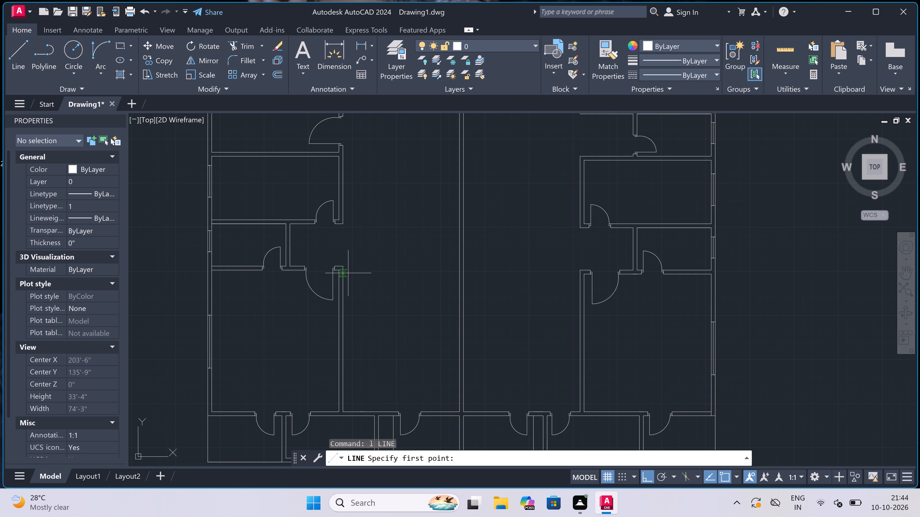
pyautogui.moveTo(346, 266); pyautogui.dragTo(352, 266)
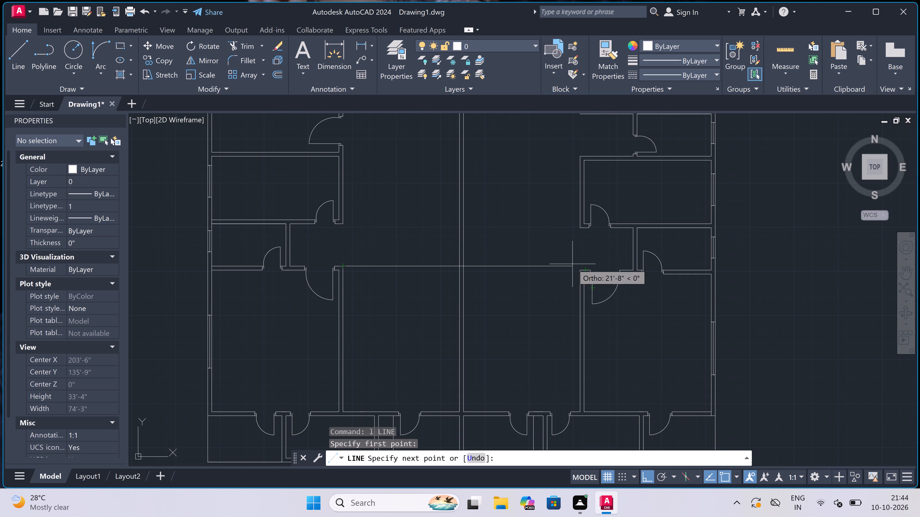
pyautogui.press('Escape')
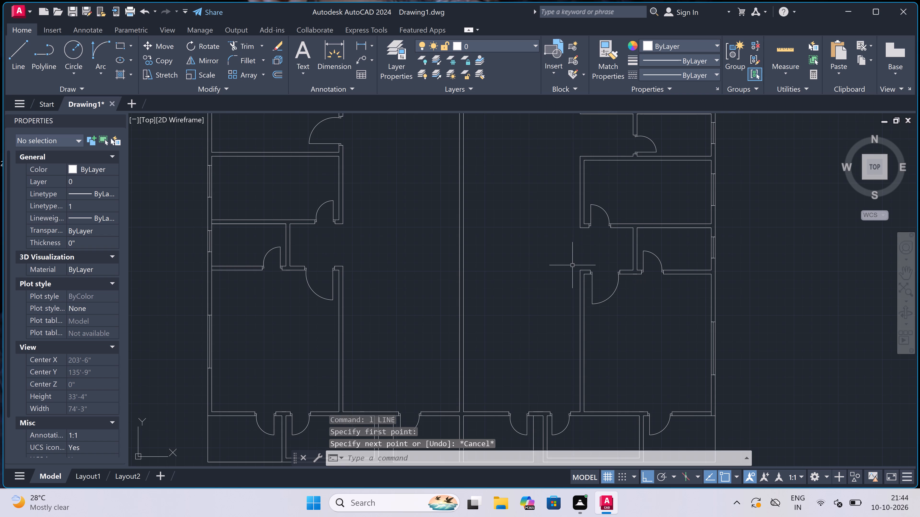
# Draw a horizontal line from the northwest wall corner of the southeast corner room straight west to the west exterior wall.
pyautogui.press('space')
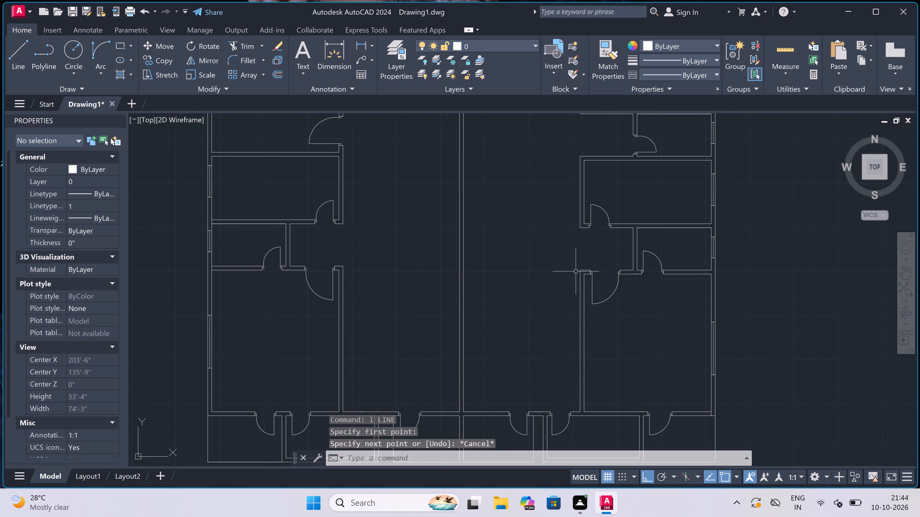
pyautogui.click(578, 271)
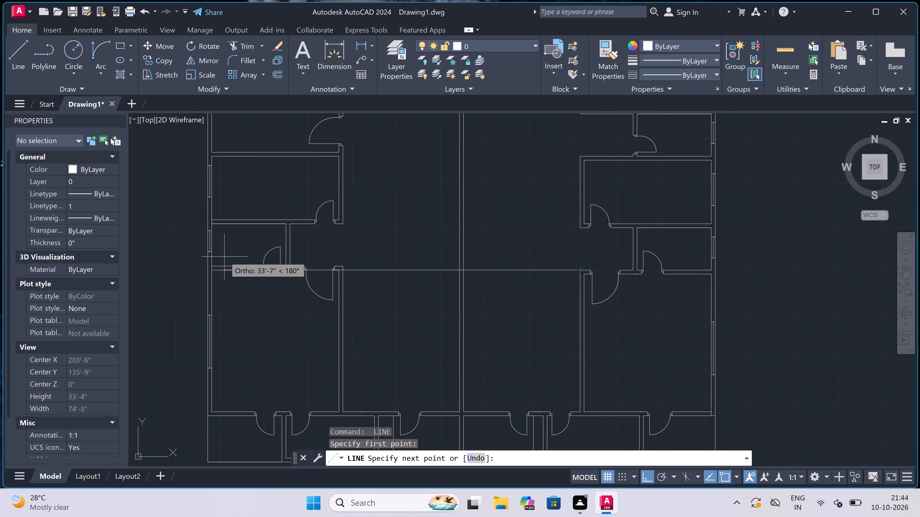
pyautogui.scroll(2, 221, 266)
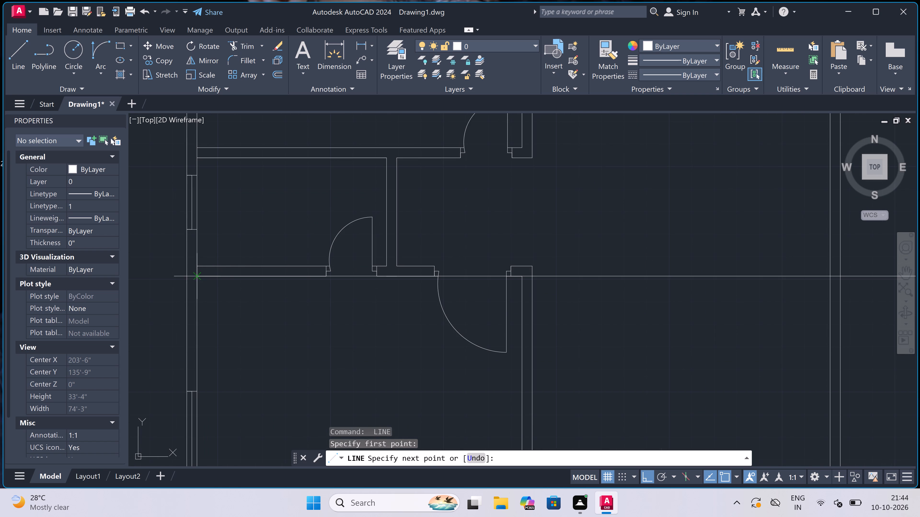
pyautogui.click(190, 278)
pyautogui.press('Escape')
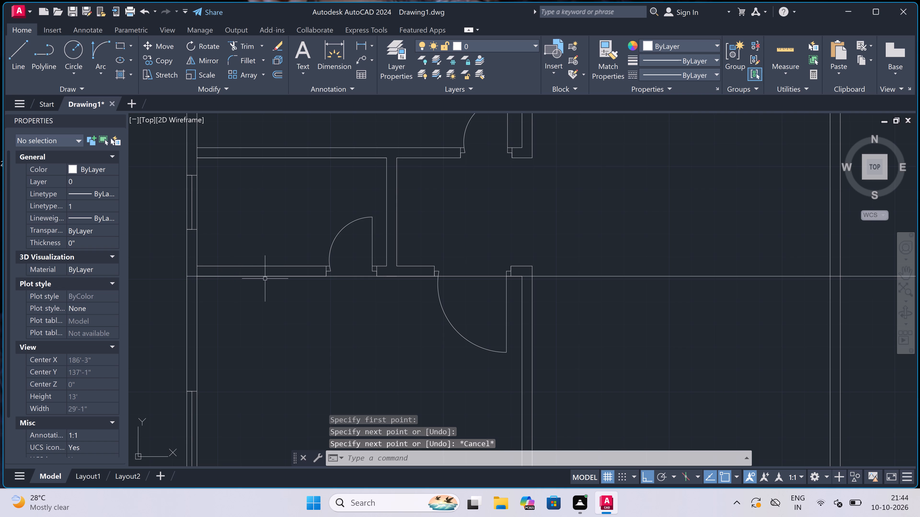
# Trim the piece of the horizontal construction line that lies inside the west exterior wall, between its two faces.
pyautogui.scroll(-3, 260, 274)
pyautogui.scroll(2, 260, 274)
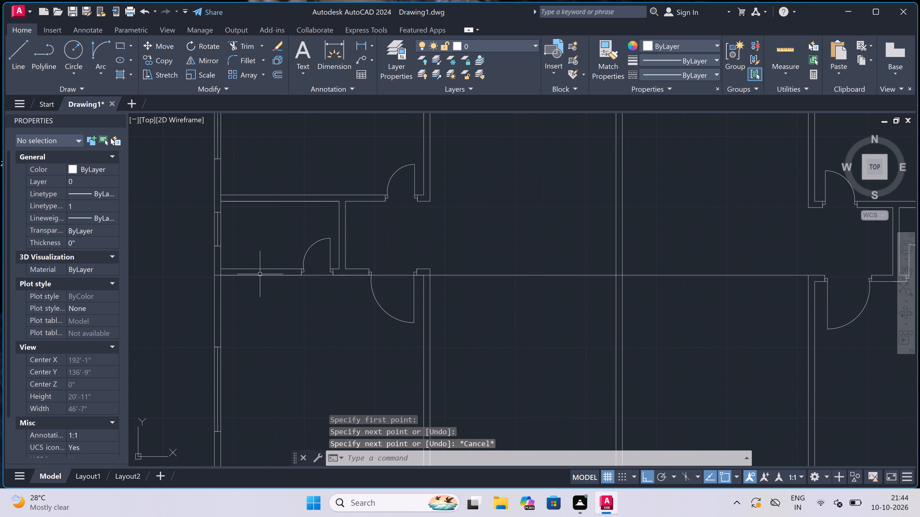
pyautogui.scroll(1, 260, 274)
pyautogui.press('t')
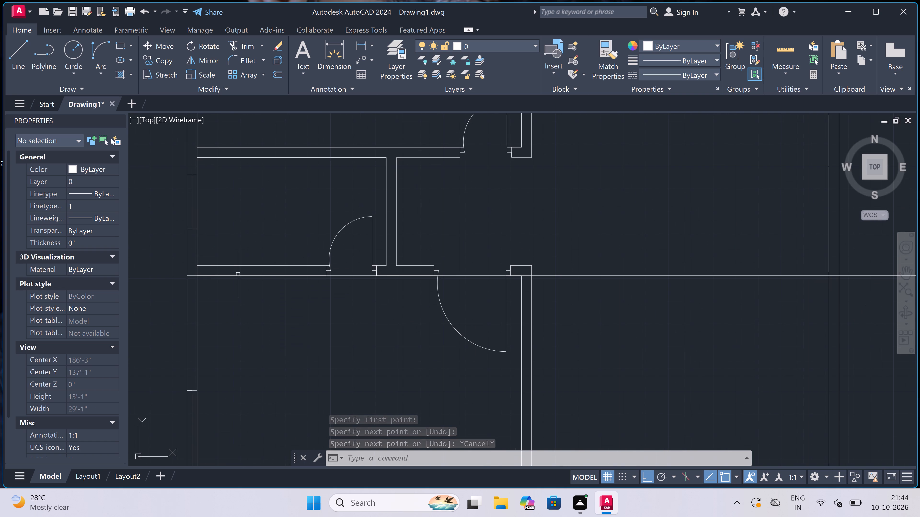
pyautogui.press('r')
pyautogui.press('space')
pyautogui.scroll(2, 193, 278)
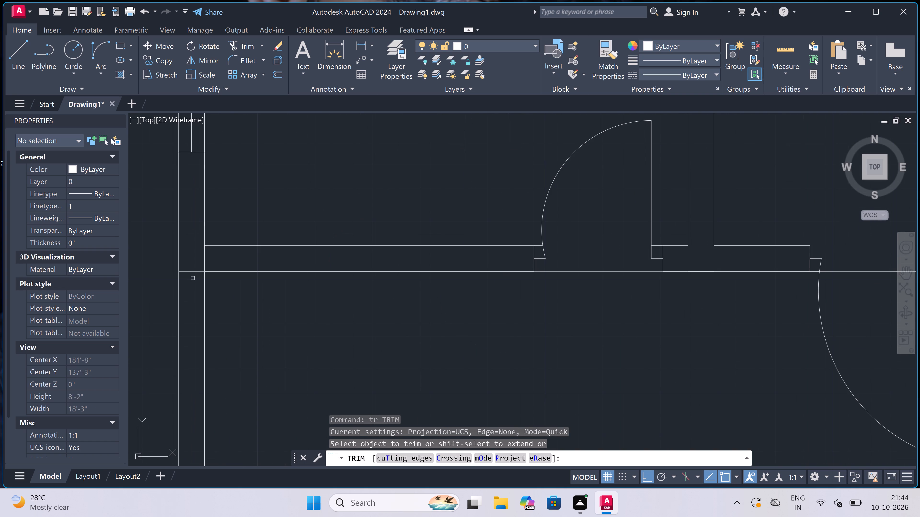
pyautogui.click(193, 278)
pyautogui.click(196, 258)
pyautogui.scroll(-2, 264, 269)
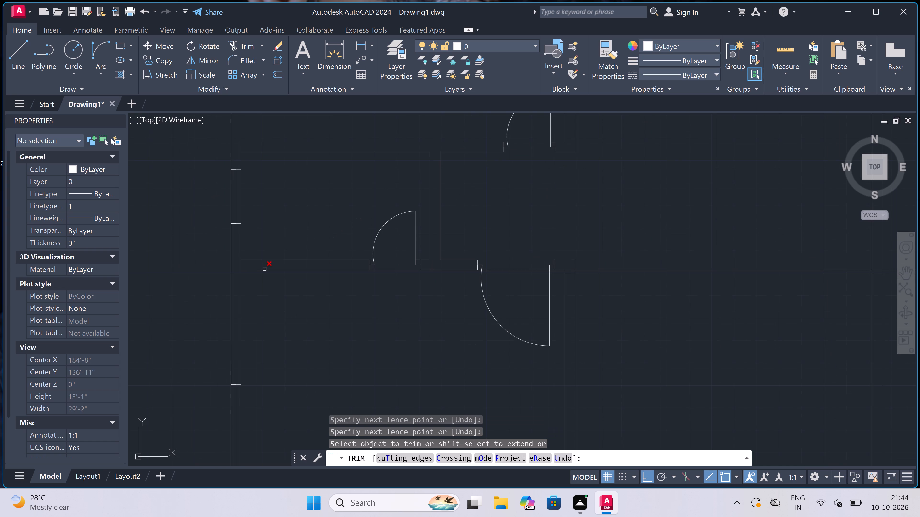
pyautogui.press('Escape')
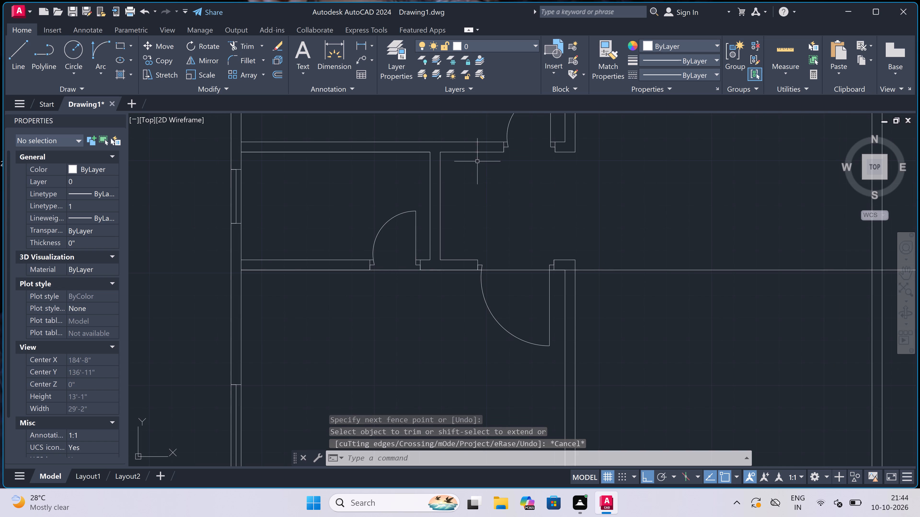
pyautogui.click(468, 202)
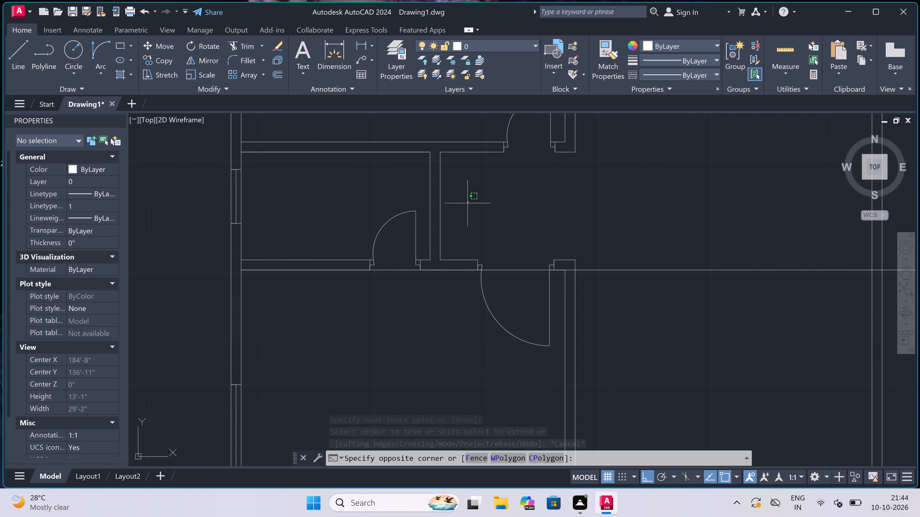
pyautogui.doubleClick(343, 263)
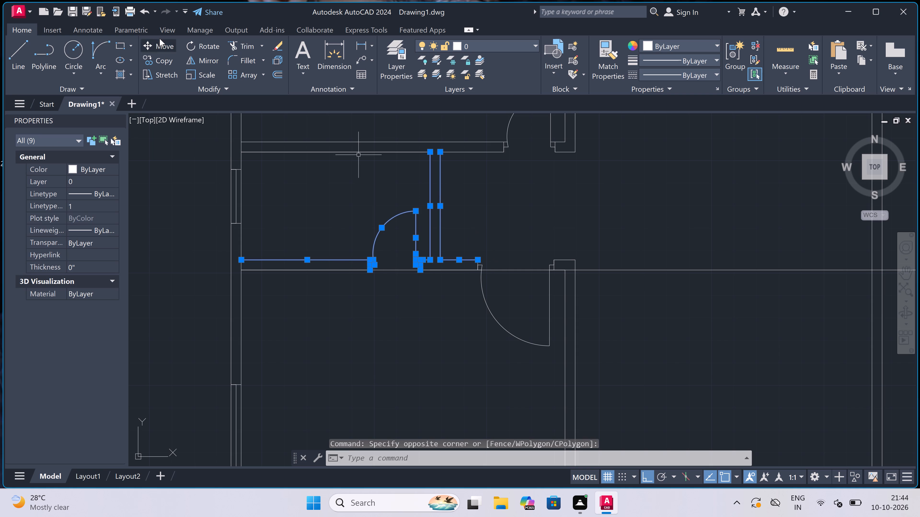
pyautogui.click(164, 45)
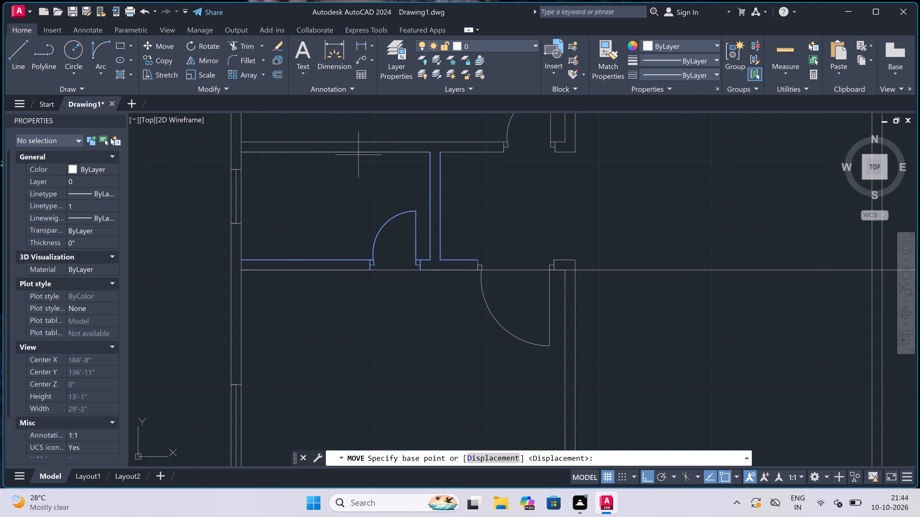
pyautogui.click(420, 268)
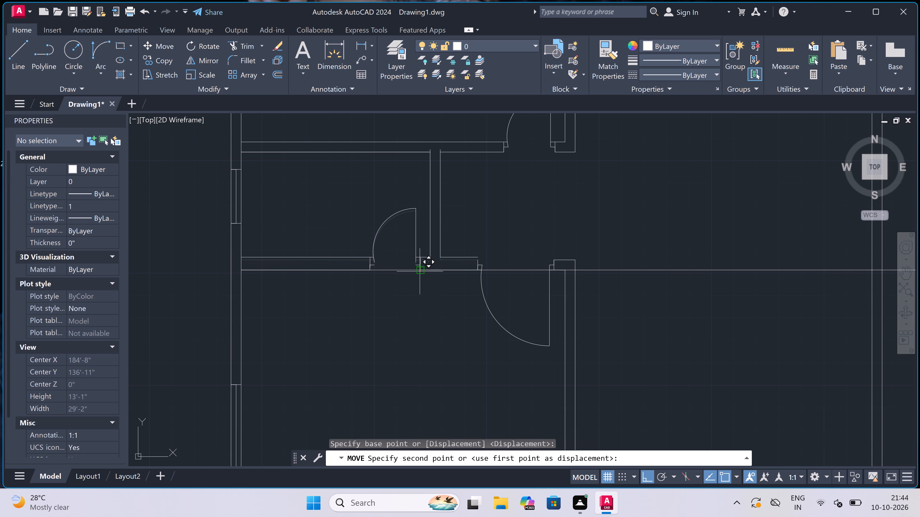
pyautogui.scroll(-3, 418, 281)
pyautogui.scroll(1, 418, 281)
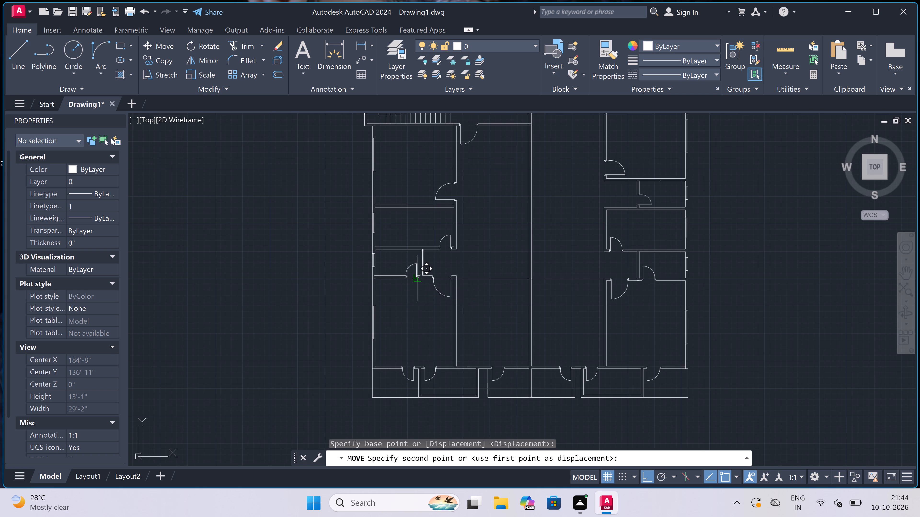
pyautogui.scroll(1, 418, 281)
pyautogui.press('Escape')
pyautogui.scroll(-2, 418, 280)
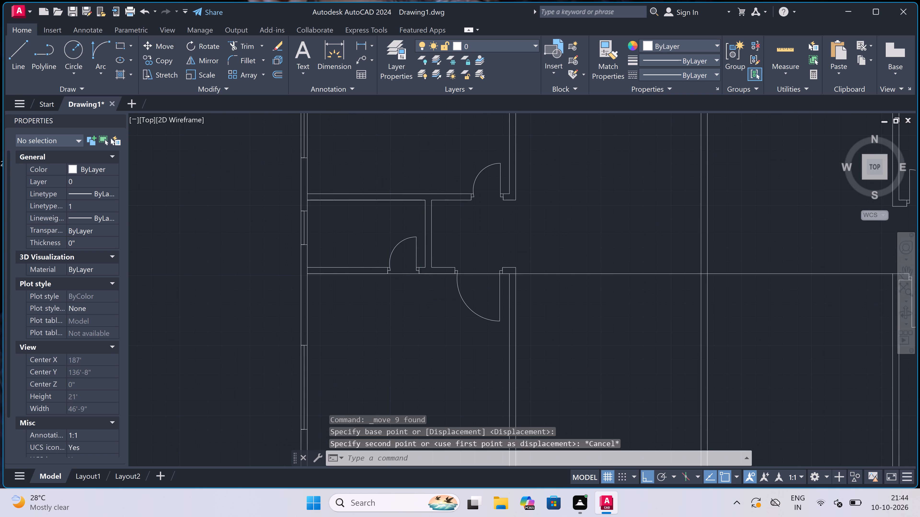
# Draw a second horizontal line from the south face of the southeast corner room's north wall, west to the west exterior wall's inner face.
pyautogui.press('l')
pyautogui.press('space')
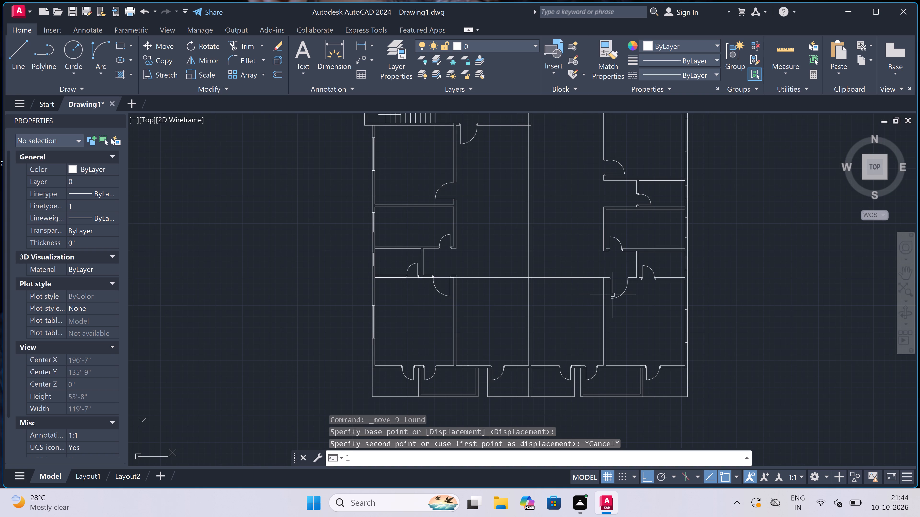
pyautogui.scroll(3, 611, 287)
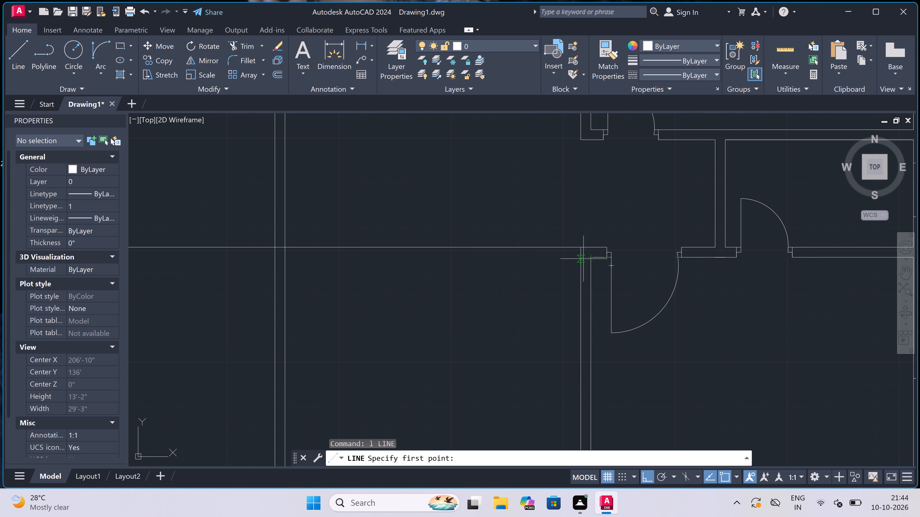
pyautogui.click(580, 258)
pyautogui.scroll(-3, 580, 258)
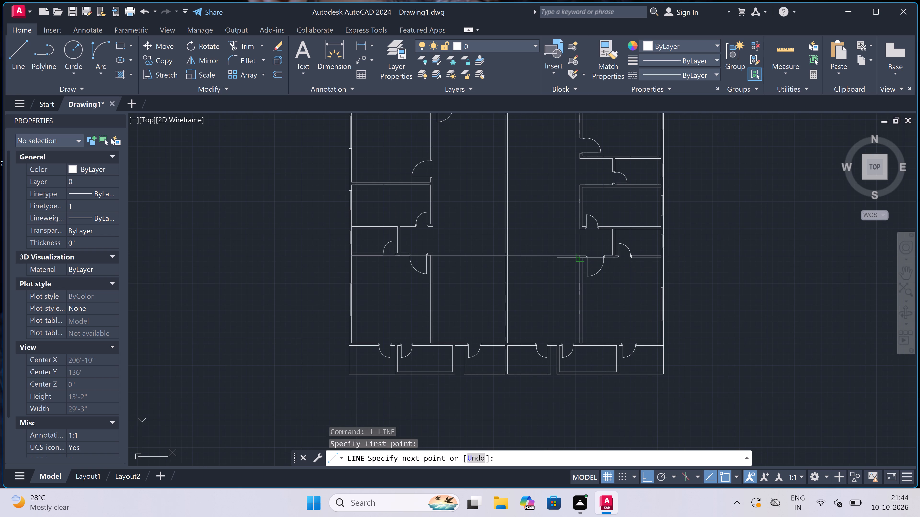
pyautogui.scroll(2, 344, 256)
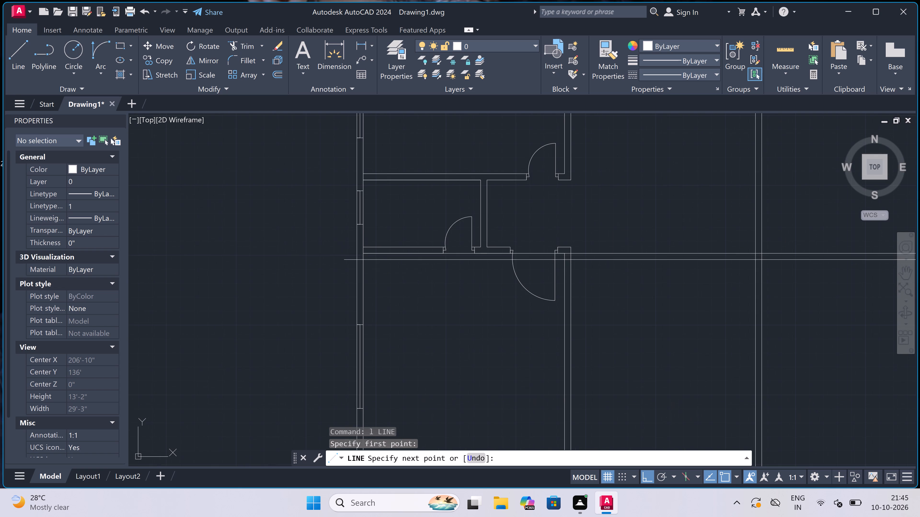
pyautogui.scroll(2, 370, 259)
pyautogui.click(350, 258)
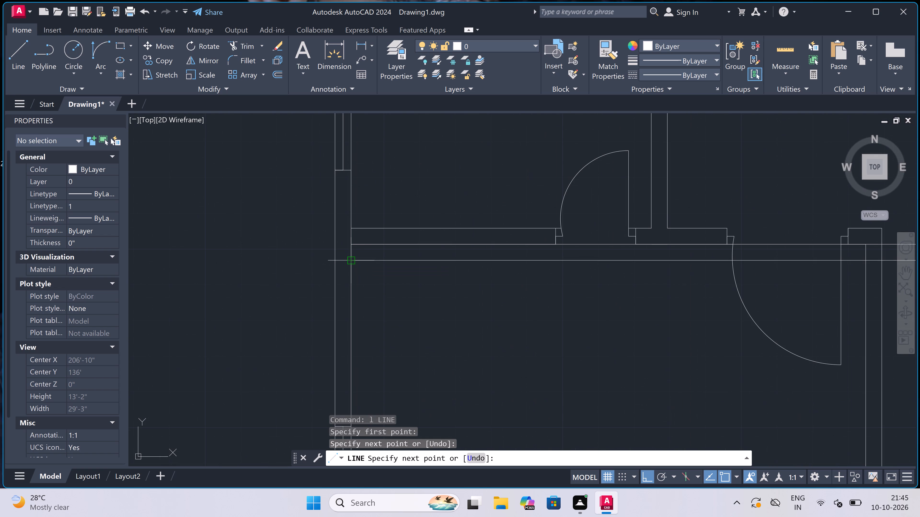
pyautogui.press('Escape')
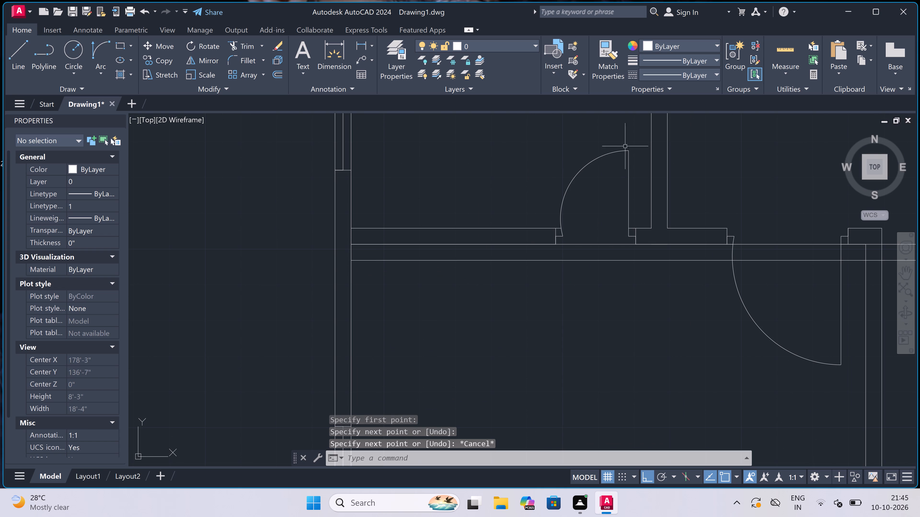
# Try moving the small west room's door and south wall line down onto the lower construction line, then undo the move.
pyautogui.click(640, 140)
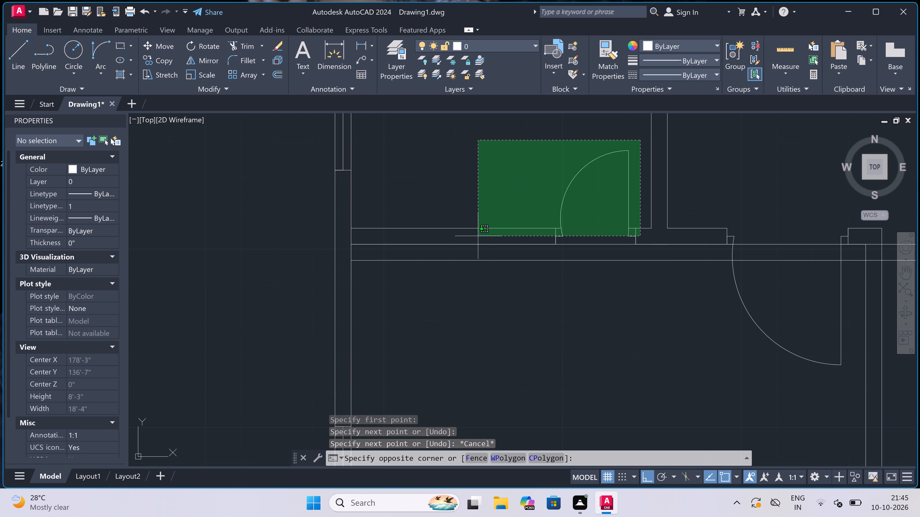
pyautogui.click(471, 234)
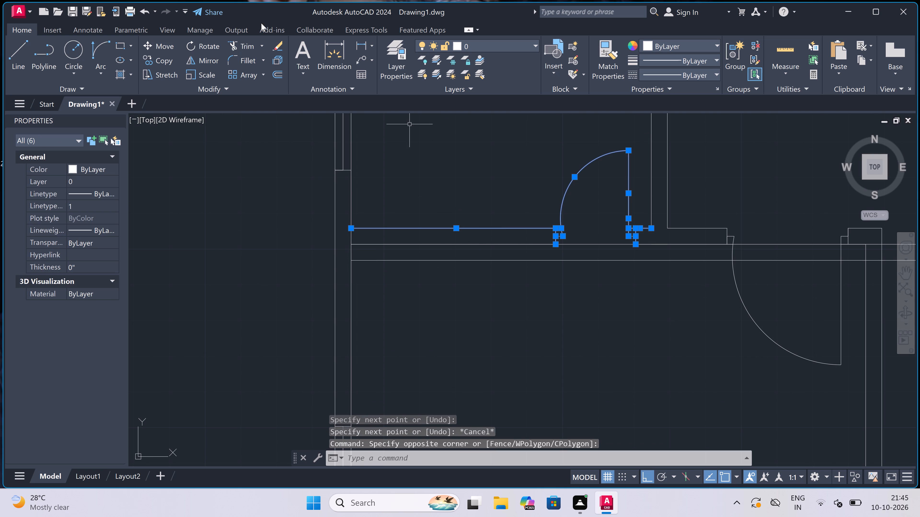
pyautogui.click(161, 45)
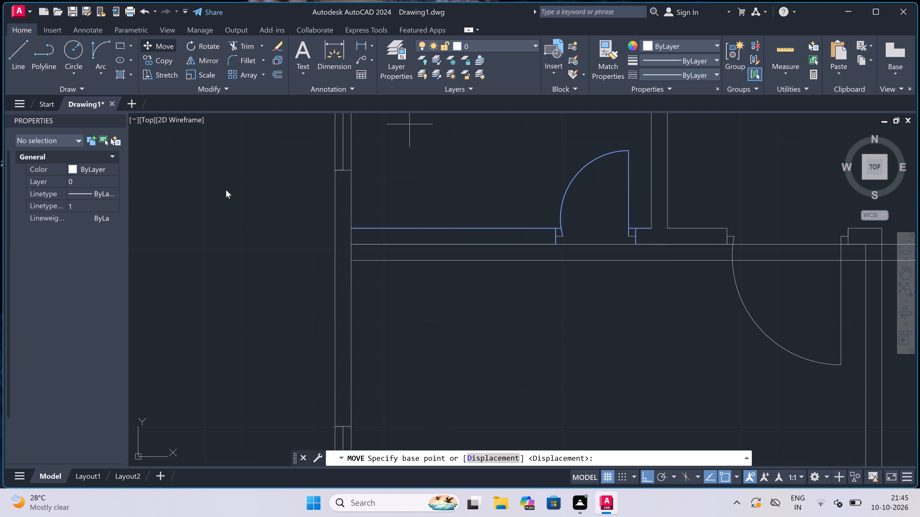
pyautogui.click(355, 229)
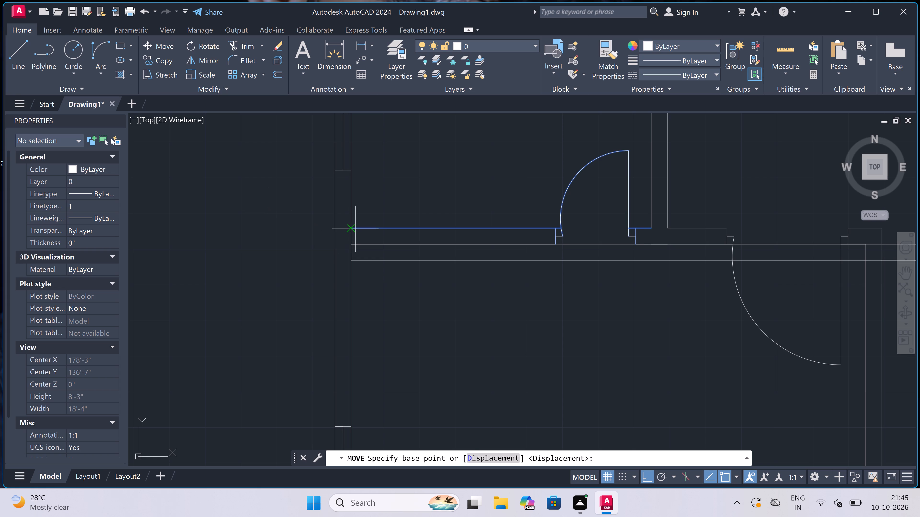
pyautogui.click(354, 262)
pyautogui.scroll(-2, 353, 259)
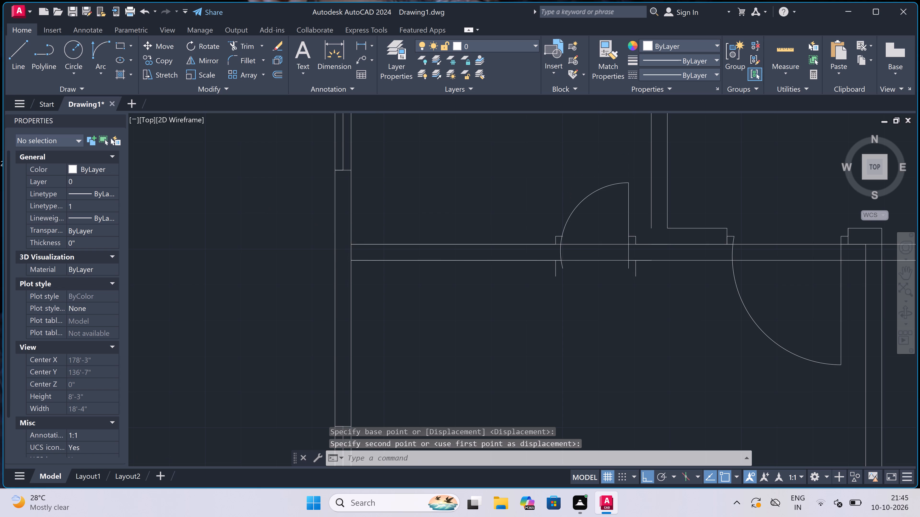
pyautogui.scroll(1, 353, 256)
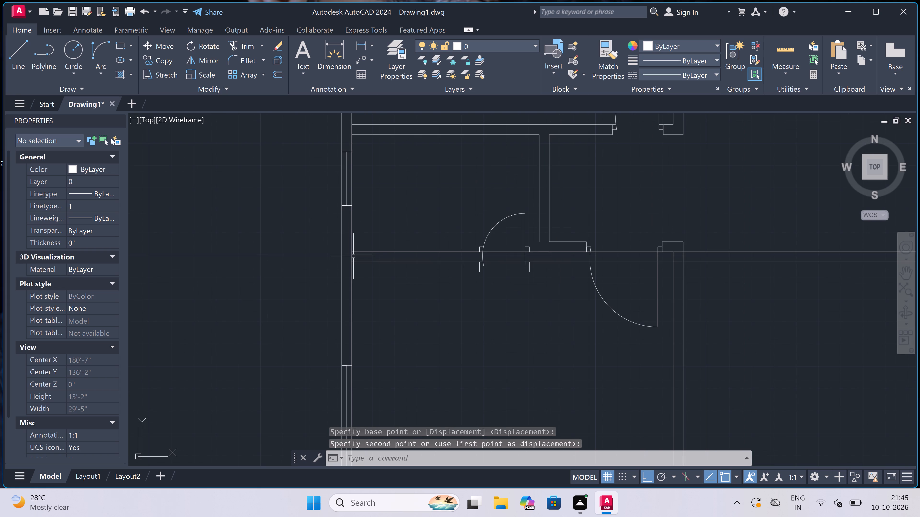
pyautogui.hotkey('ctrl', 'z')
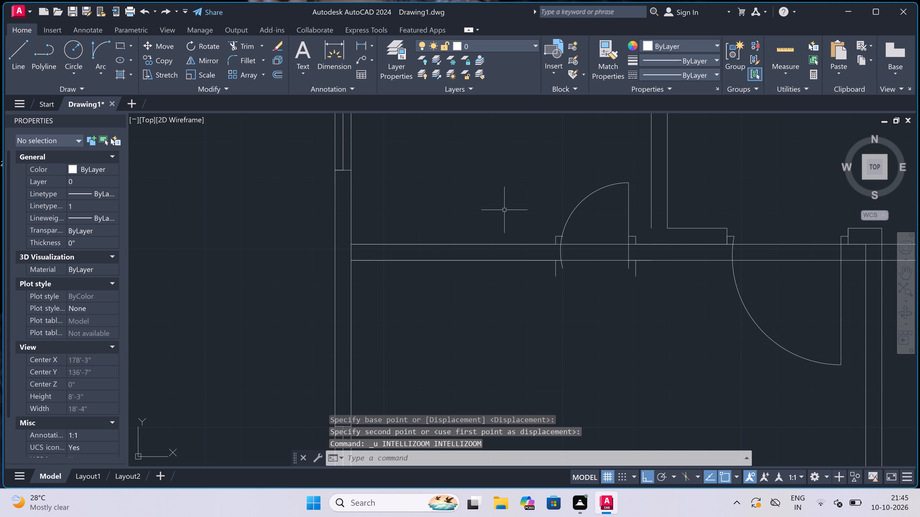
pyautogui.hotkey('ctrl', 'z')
# Move the small west room's door, its frame lines and the south wall's upper line straight down onto the upper construction line.
pyautogui.scroll(-1, 504, 209)
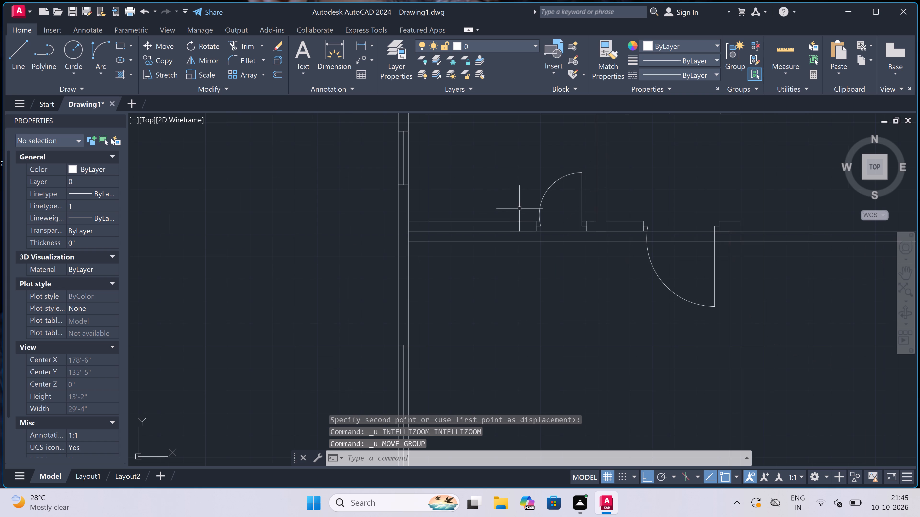
pyautogui.scroll(2, 563, 207)
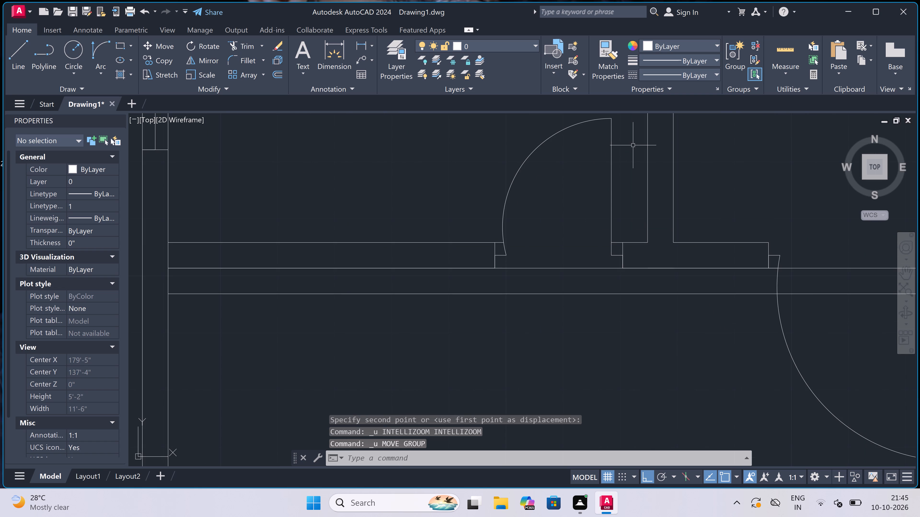
pyautogui.scroll(-2, 631, 139)
pyautogui.scroll(2, 628, 119)
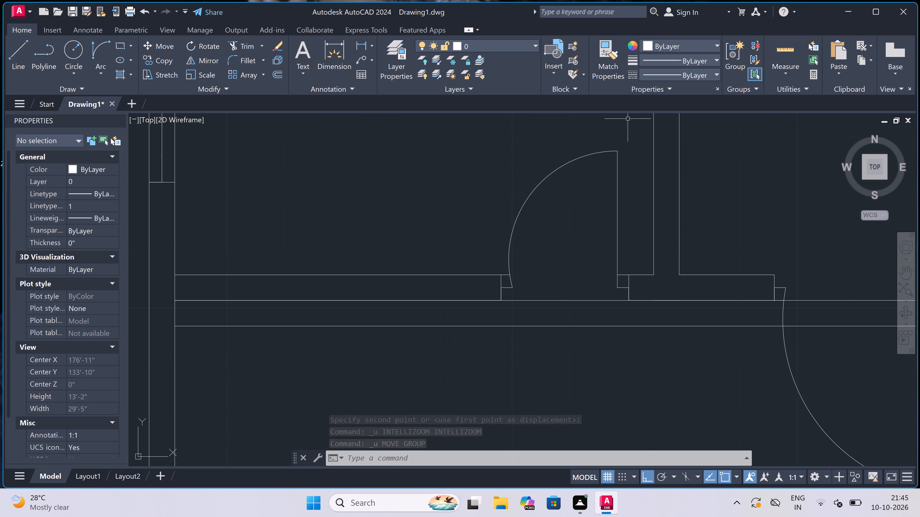
pyautogui.click(628, 125)
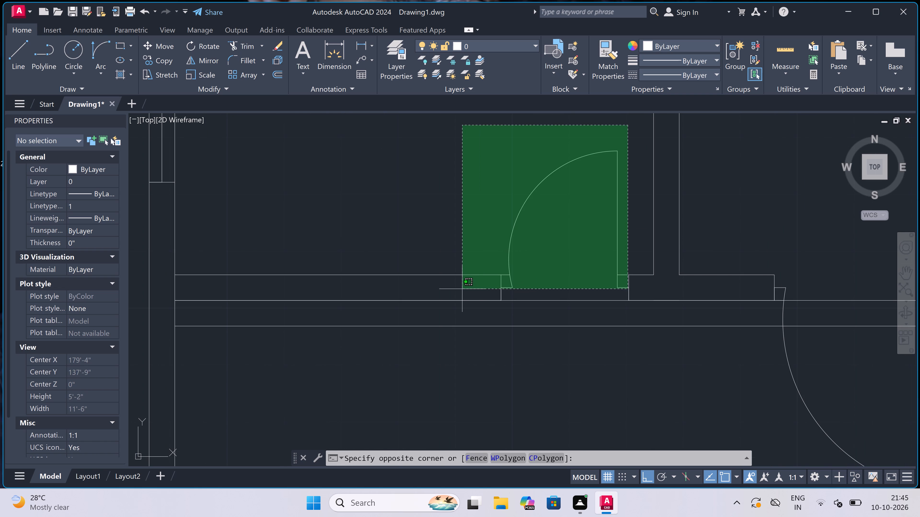
pyautogui.click(440, 289)
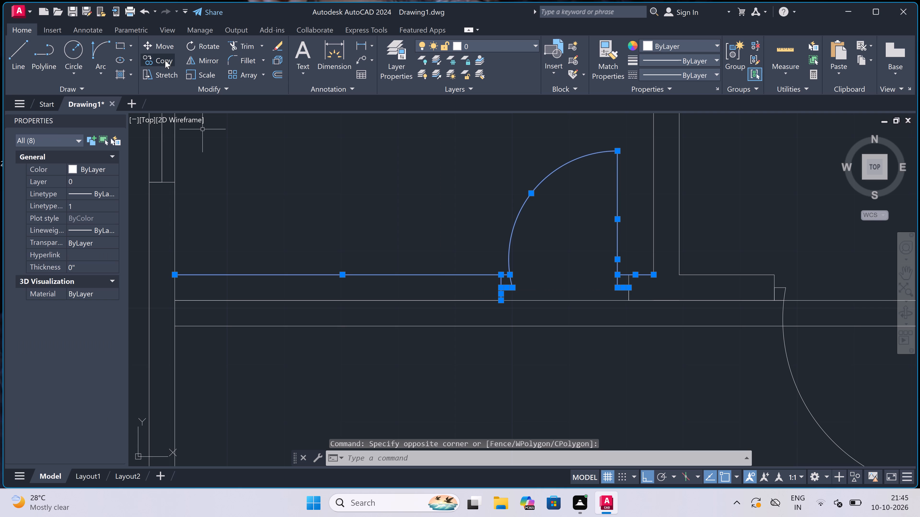
pyautogui.click(160, 44)
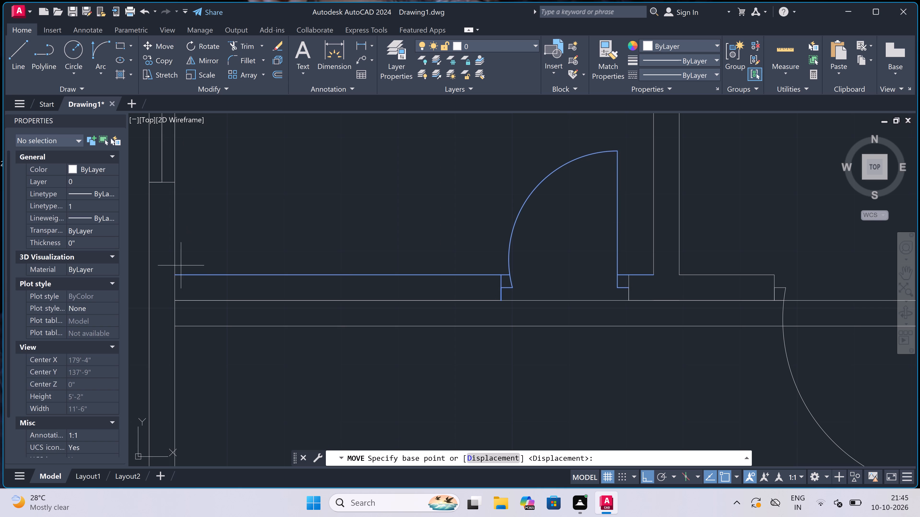
pyautogui.doubleClick(174, 271)
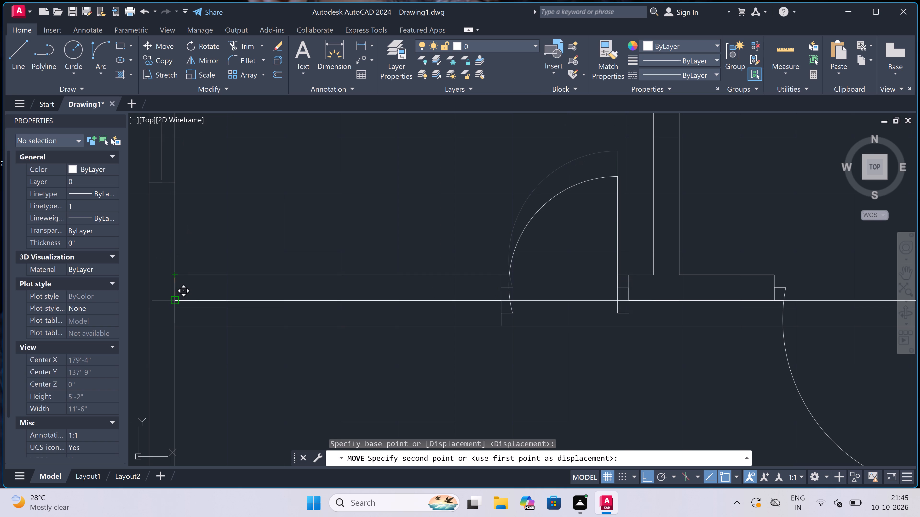
pyautogui.click(171, 301)
pyautogui.scroll(-2, 205, 273)
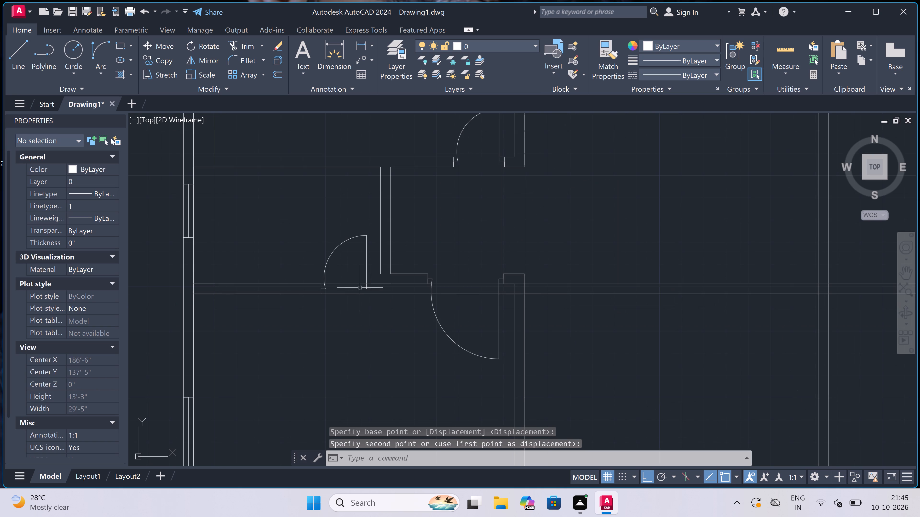
# Move the southwest room door's swing arc, west frame lines and adjoining wall line straight down onto the upper construction line.
pyautogui.scroll(1, 399, 270)
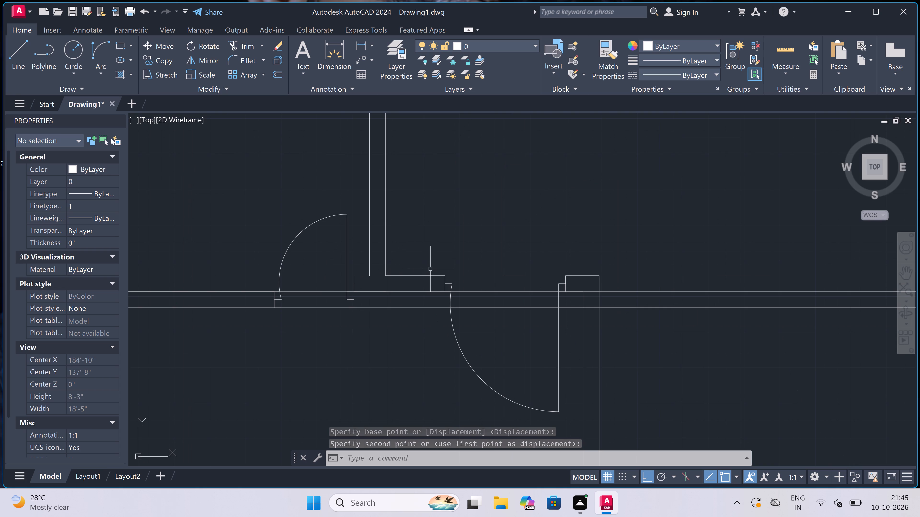
pyautogui.click(460, 268)
pyautogui.click(411, 285)
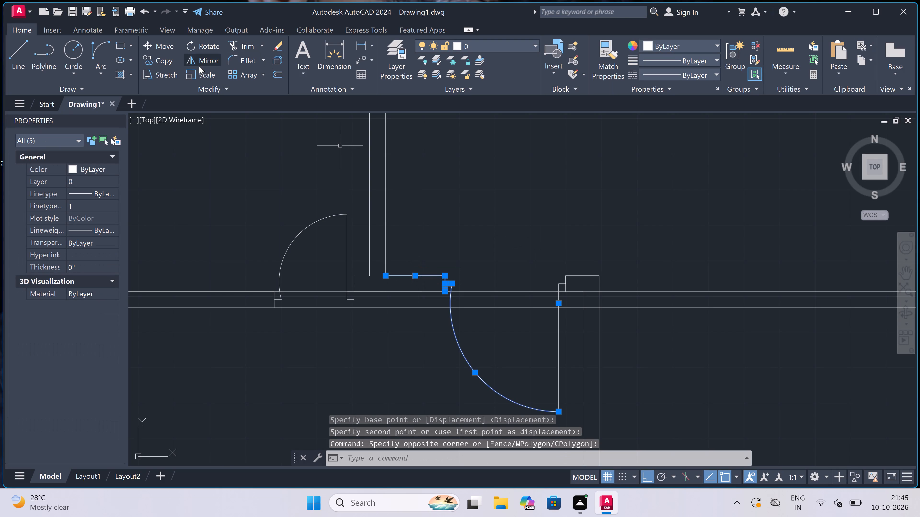
pyautogui.click(164, 44)
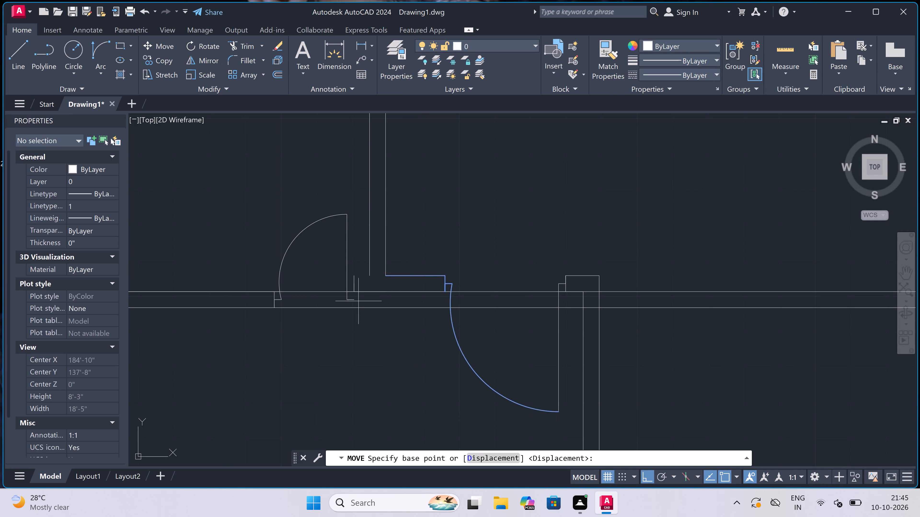
pyautogui.click(384, 276)
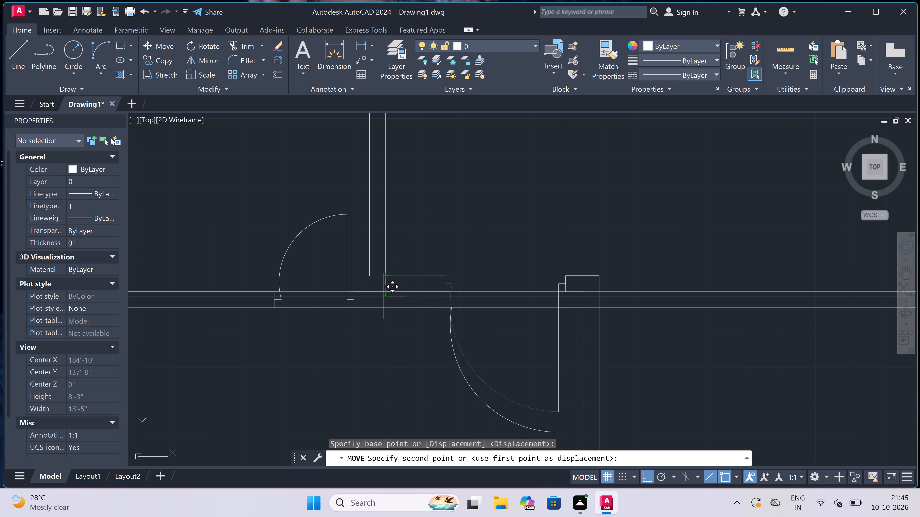
pyautogui.click(383, 293)
# Delete the southwest room door's old leaf and east frame lines, with the adjoining wall end and the east wall's outer face line.
pyautogui.scroll(-1, 423, 235)
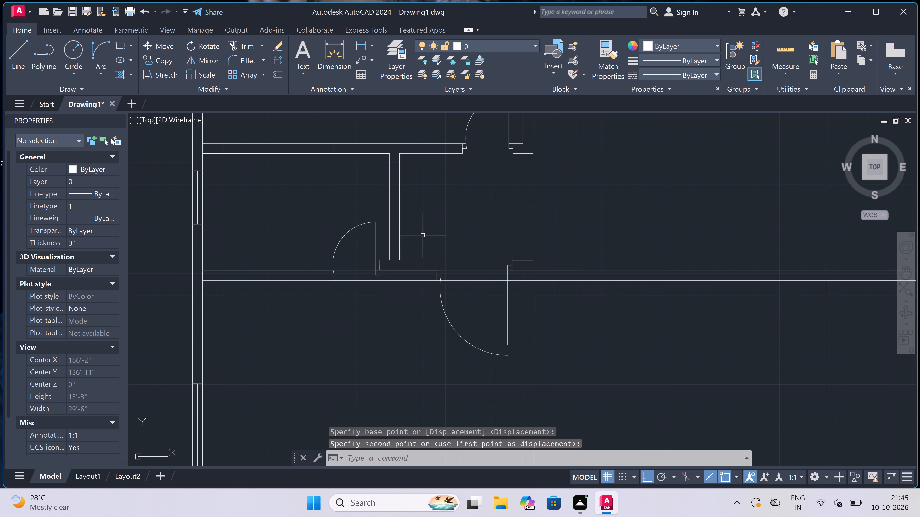
pyautogui.scroll(1, 545, 268)
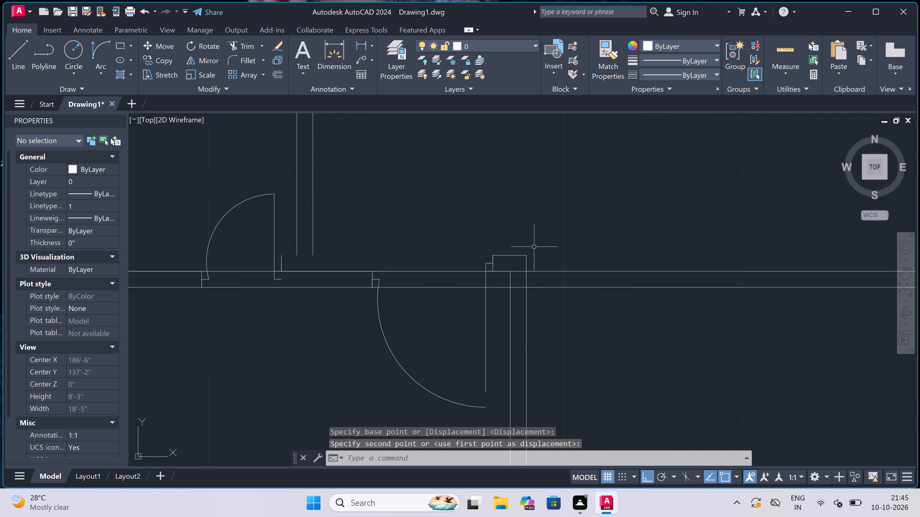
pyautogui.moveTo(531, 235); pyautogui.dragTo(526, 247)
pyautogui.click(448, 264)
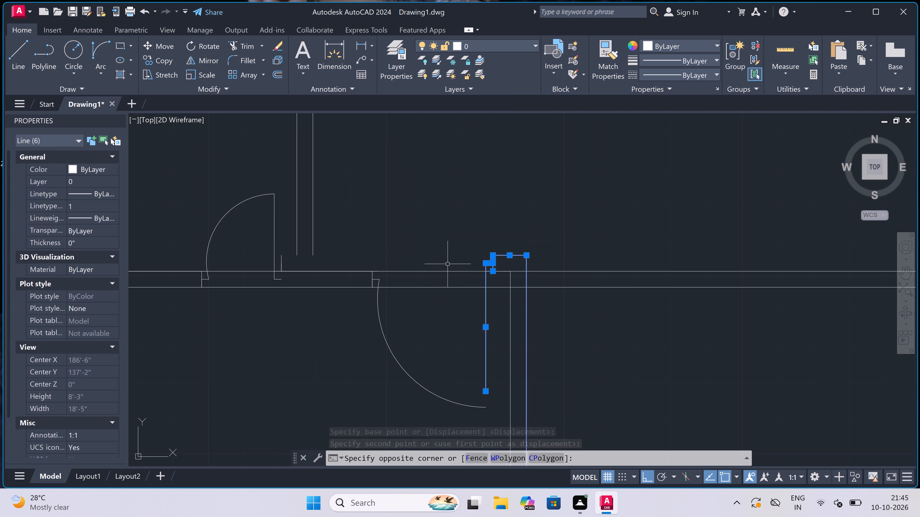
pyautogui.scroll(-4, 469, 266)
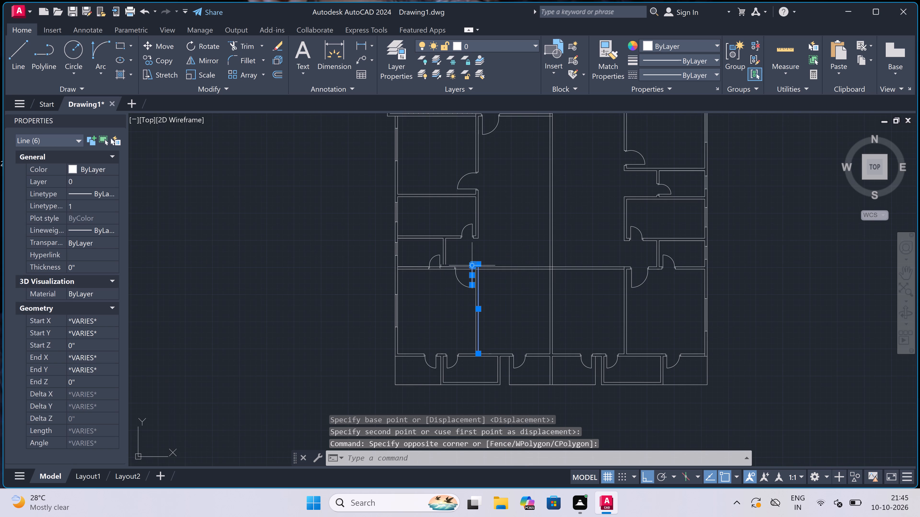
pyautogui.press('Delete')
# Redraw the southwest door's leaf from the arc's end up to mid-wall, with a 2" frame return and a jamb across the wall.
pyautogui.scroll(3, 471, 271)
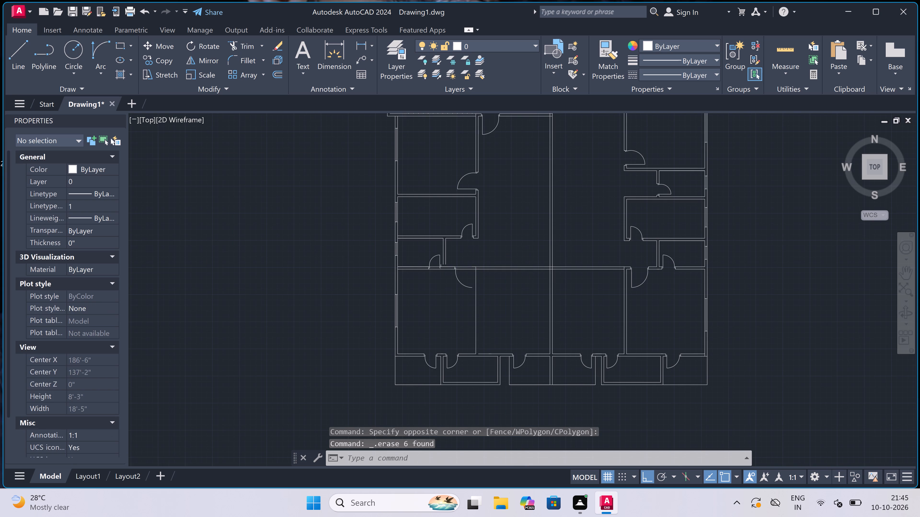
pyautogui.scroll(3, 471, 271)
pyautogui.press('l')
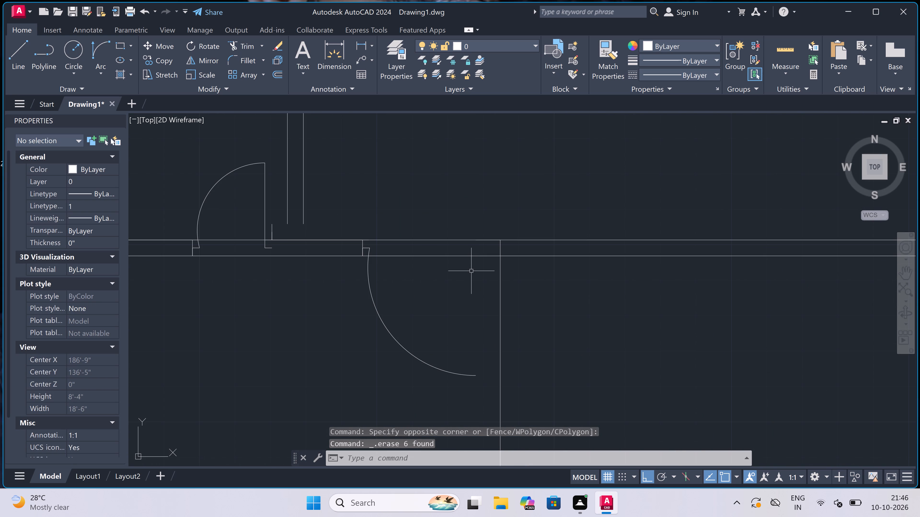
pyautogui.press('space')
pyautogui.click(474, 373)
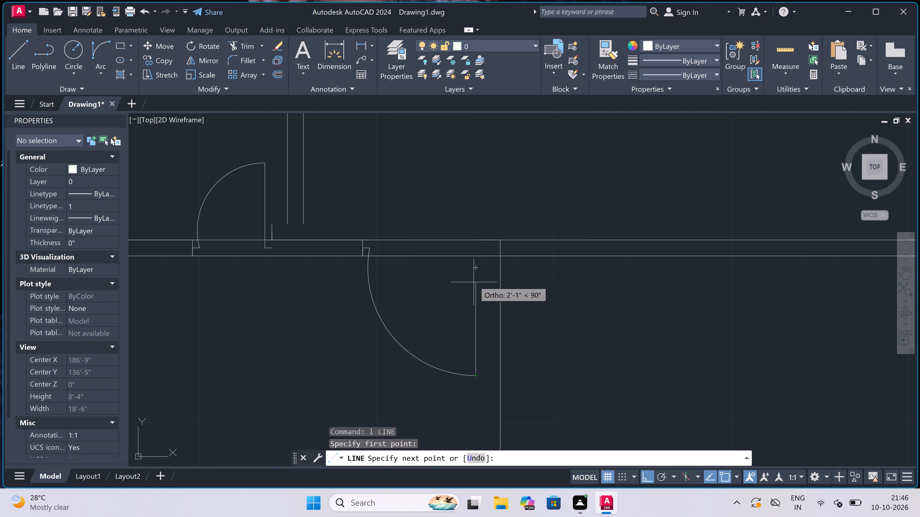
pyautogui.scroll(2, 476, 259)
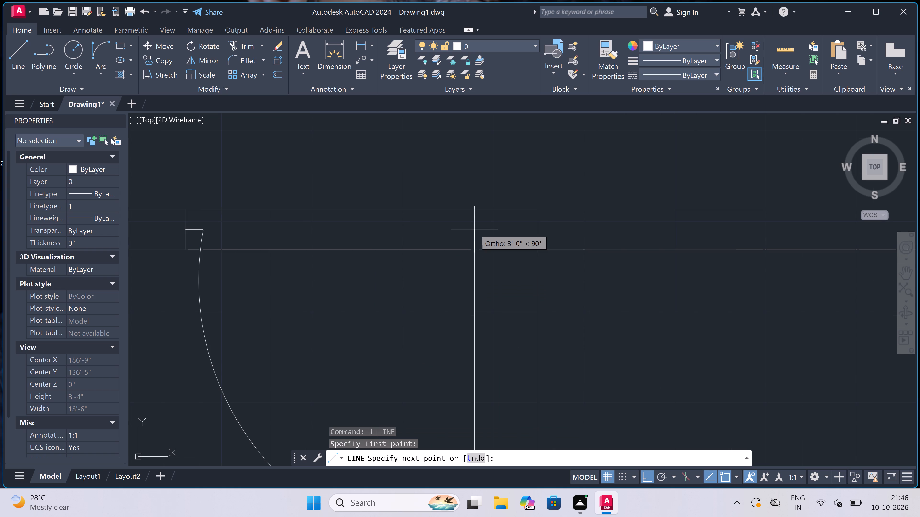
pyautogui.click(474, 229)
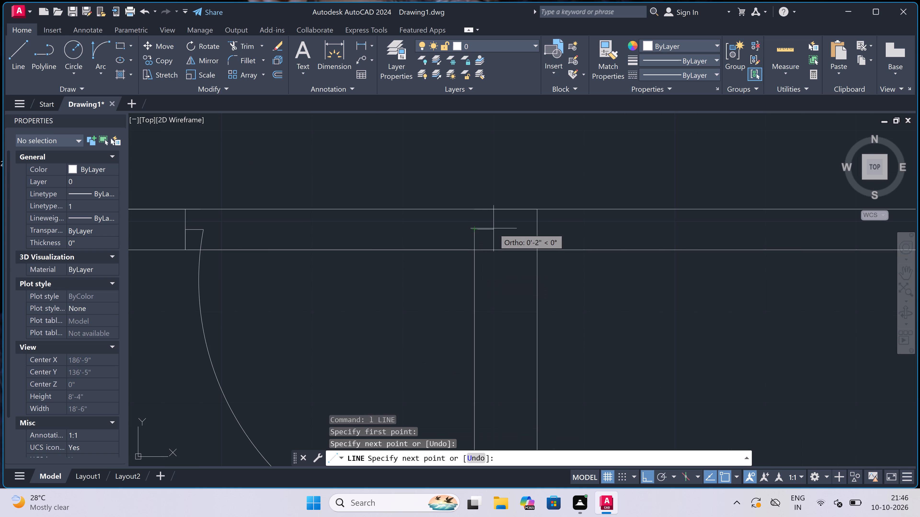
pyautogui.press('2')
pyautogui.write('"')
pyautogui.press('space')
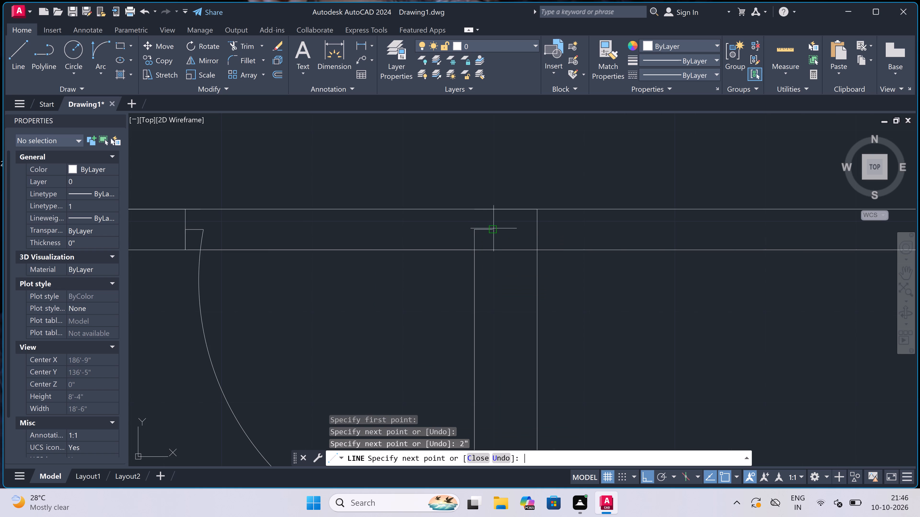
pyautogui.click(493, 208)
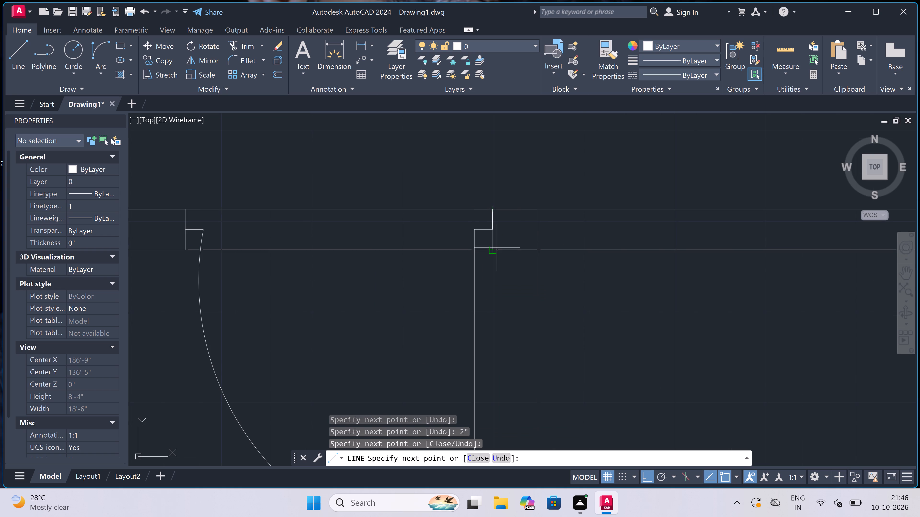
pyautogui.click(496, 250)
pyautogui.press('Escape')
# Draw the southwest room's east wall outer face, starting 4.5" east of its inner face and running down to the south wall.
pyautogui.scroll(-3, 495, 248)
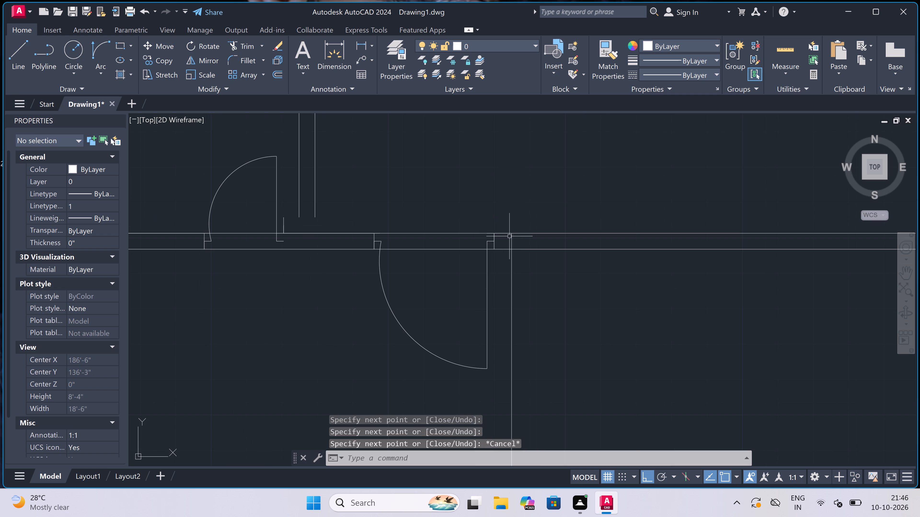
pyautogui.press('space')
pyautogui.click(512, 232)
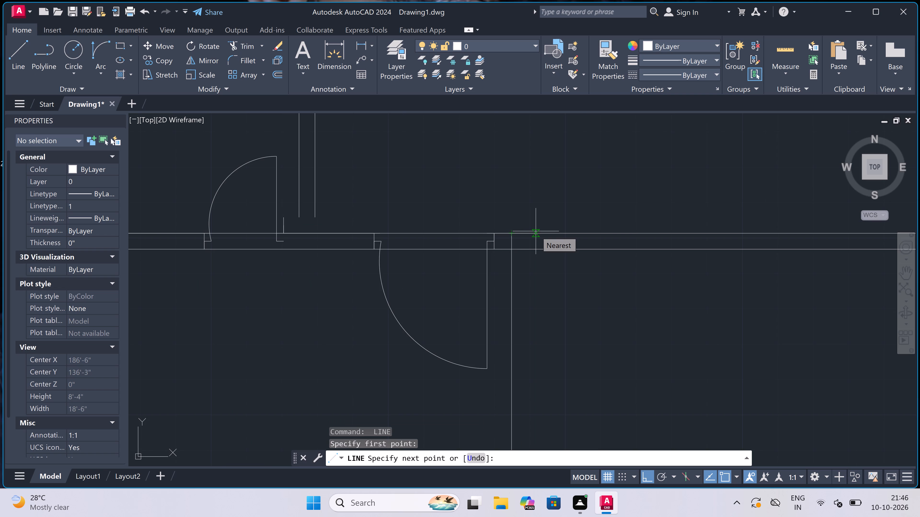
pyautogui.write('4.5"')
pyautogui.press('space')
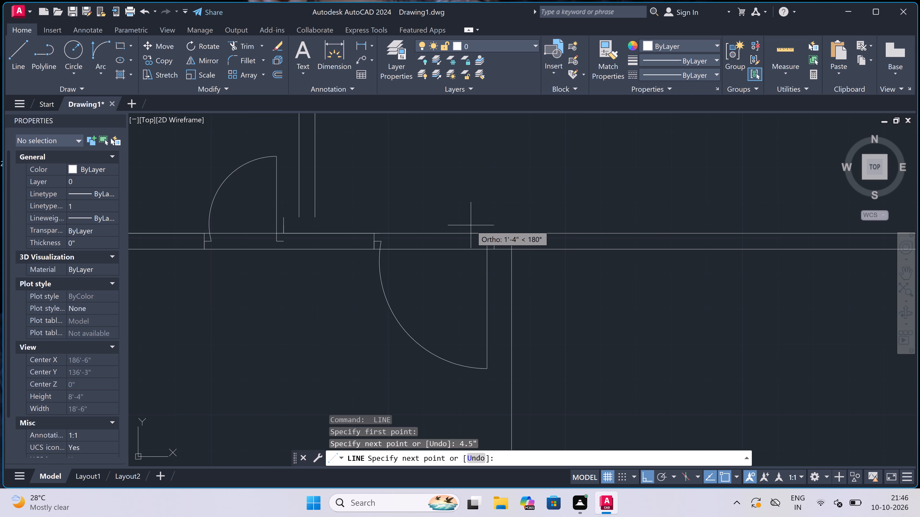
pyautogui.scroll(-1, 472, 223)
pyautogui.scroll(-2, 611, 242)
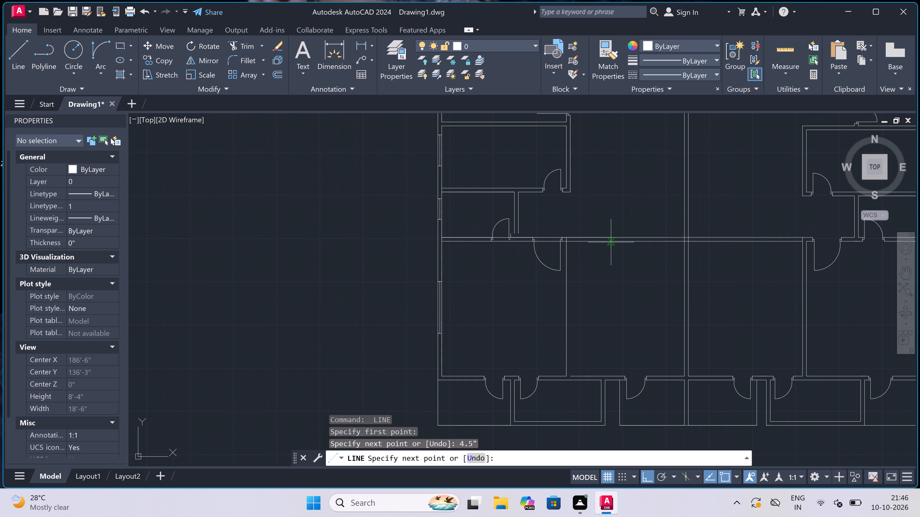
pyautogui.scroll(3, 567, 377)
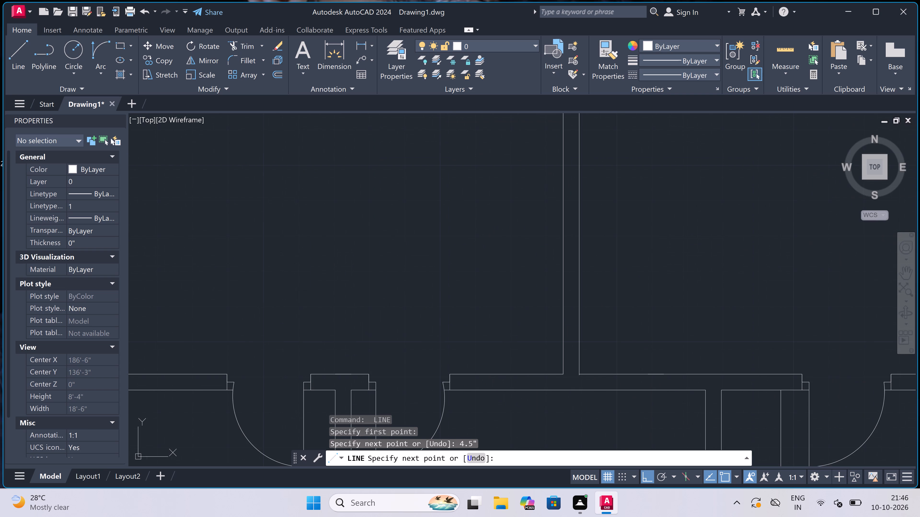
pyautogui.click(579, 375)
pyautogui.press('Escape')
# Move the small west room door's east jamb lines straight down so they span the wall between the two construction lines.
pyautogui.scroll(-4, 414, 356)
pyautogui.scroll(2, 394, 282)
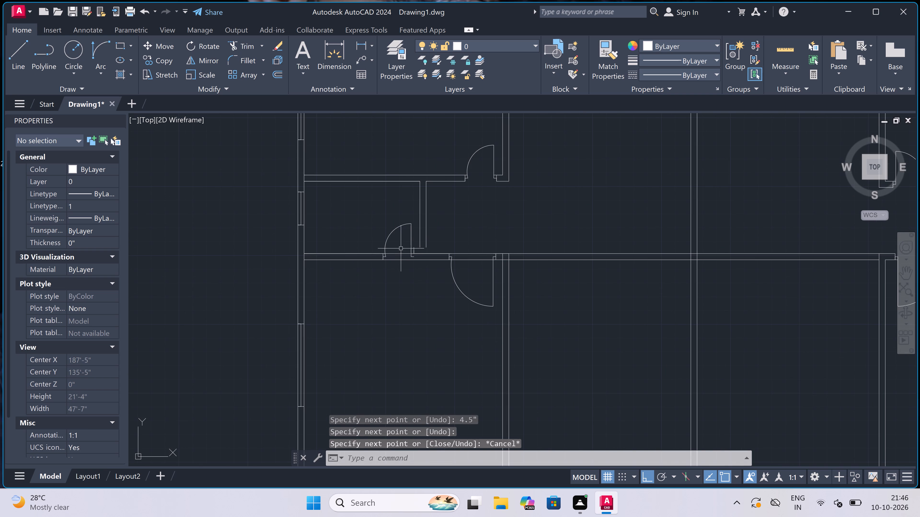
pyautogui.scroll(3, 425, 238)
pyautogui.scroll(1, 378, 309)
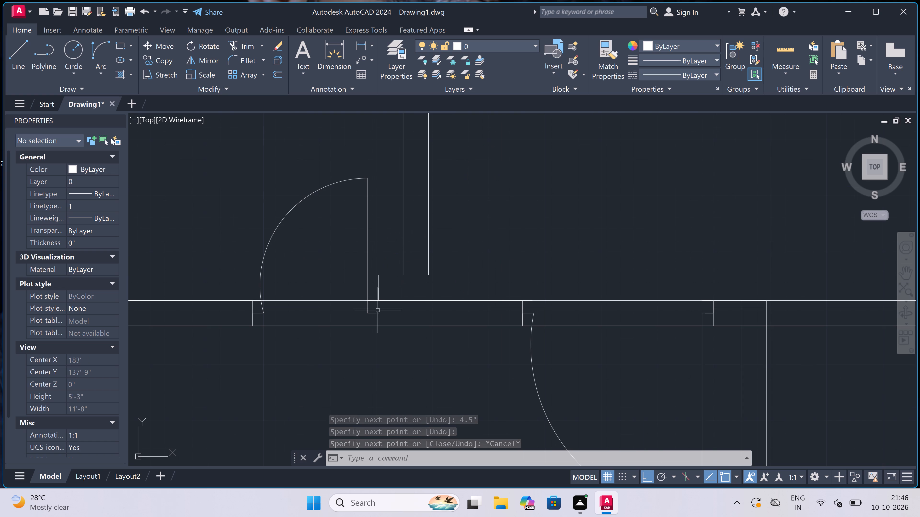
pyautogui.scroll(1, 379, 276)
pyautogui.click(389, 256)
pyautogui.click(366, 282)
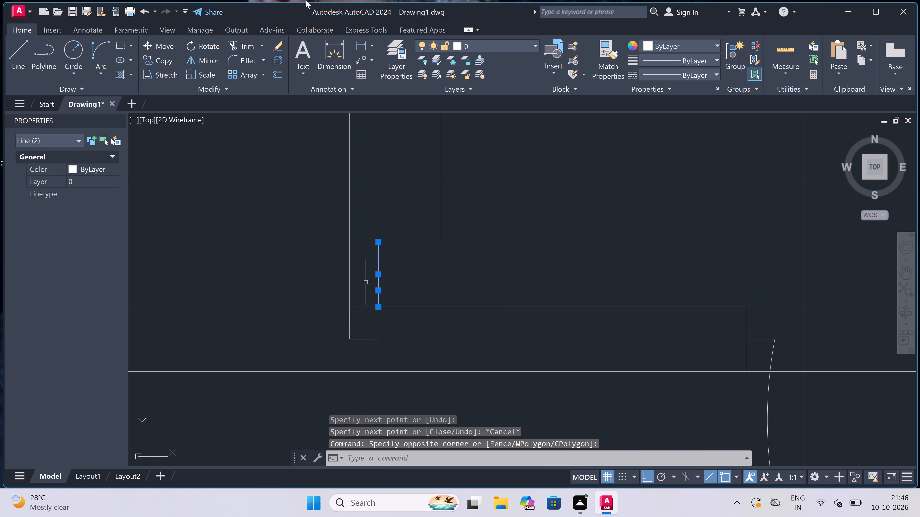
pyautogui.click(153, 42)
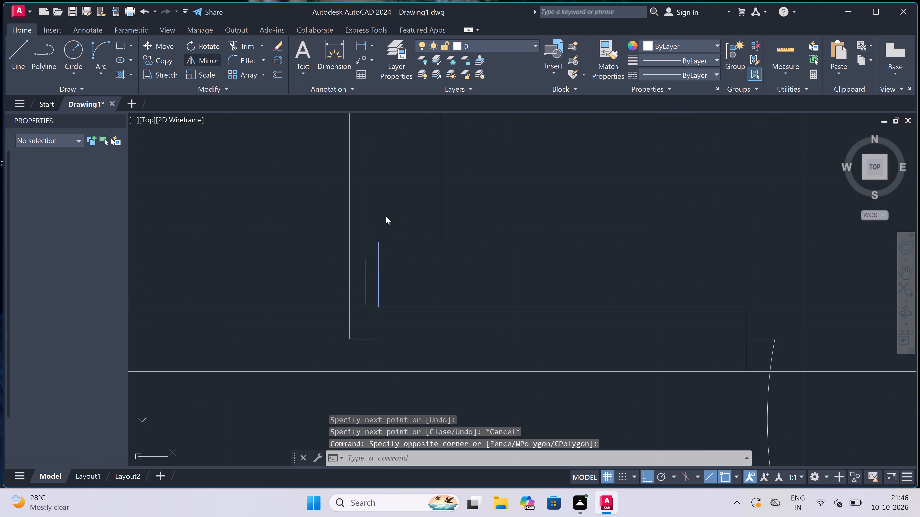
pyautogui.click(380, 239)
pyautogui.doubleClick(379, 309)
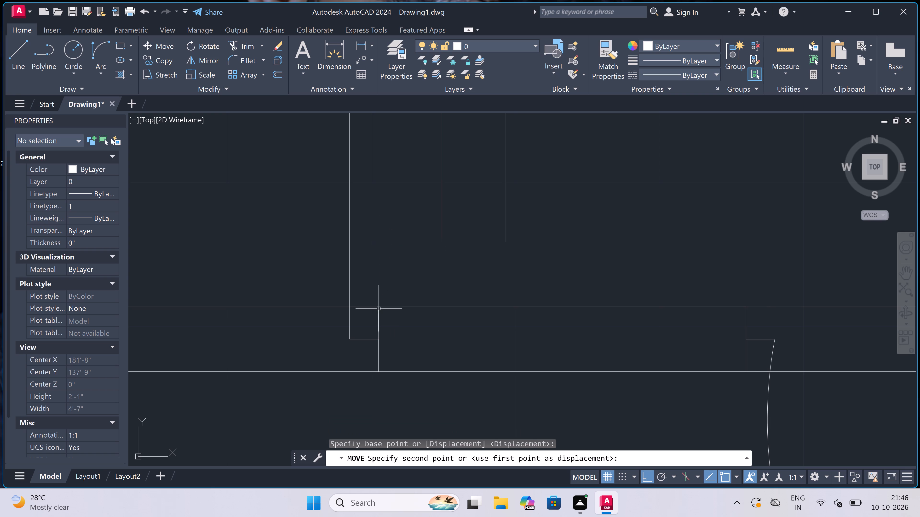
pyautogui.press('Escape')
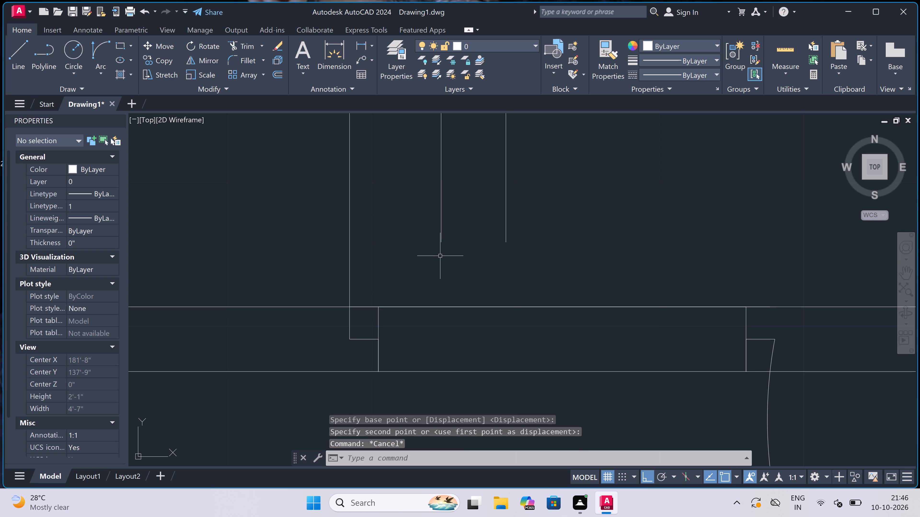
# Extend both face lines of the small west room's east wall down to the upper horizontal wall line.
pyautogui.write('ex')
pyautogui.press('space')
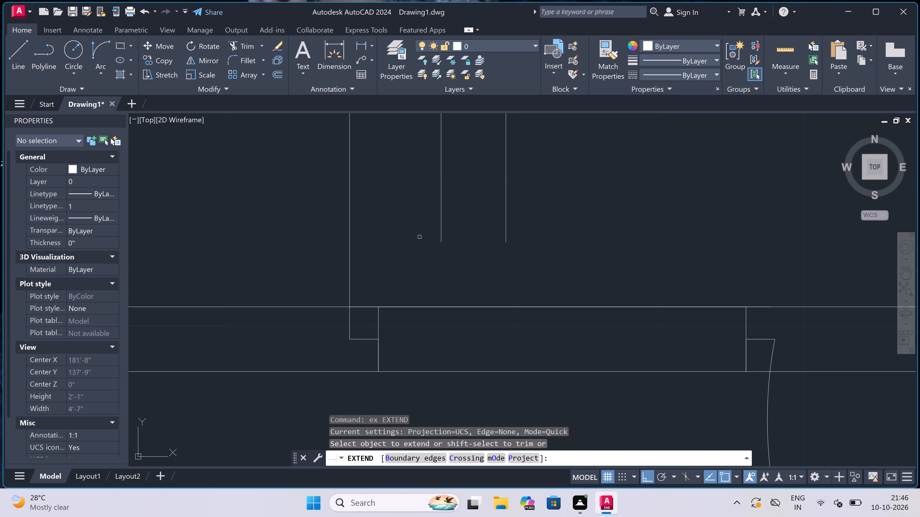
pyautogui.click(420, 237)
pyautogui.doubleClick(696, 176)
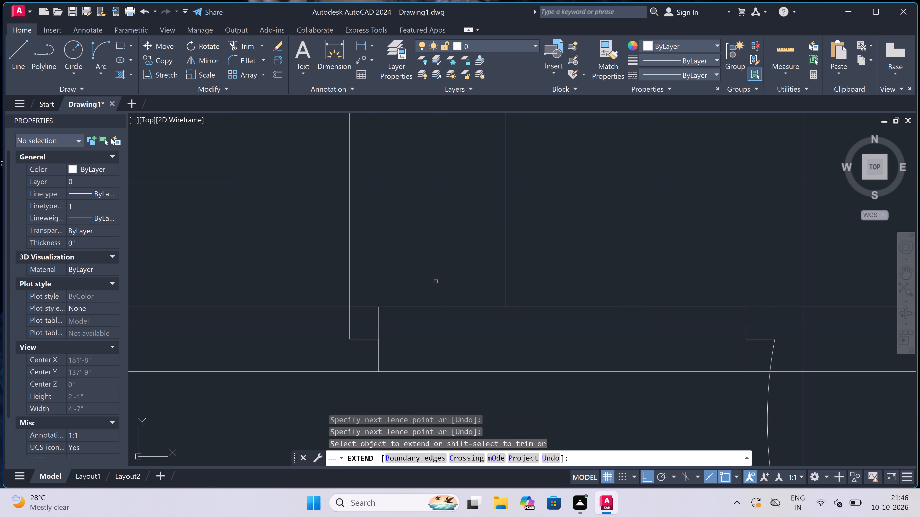
pyautogui.press('Escape')
# Trim the upper horizontal wall line between the two faces of the small west room's east wall.
pyautogui.write('tr')
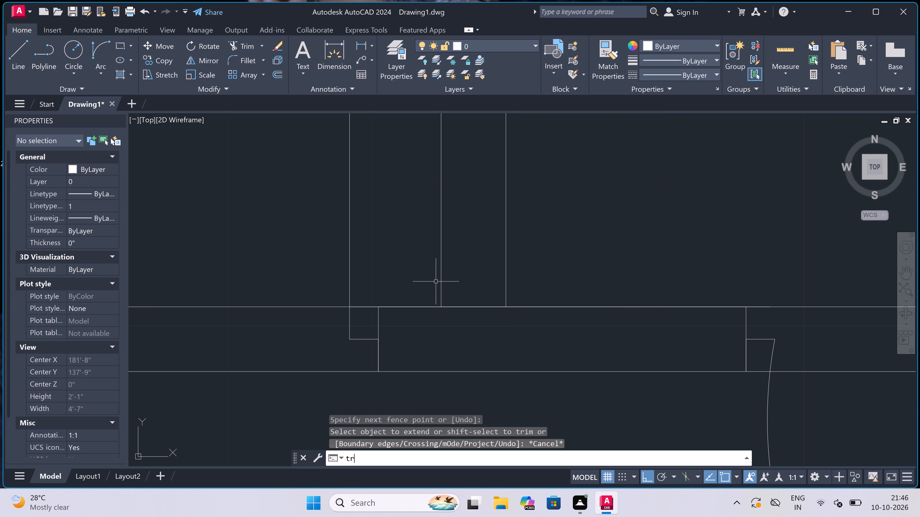
pyautogui.press('space')
pyautogui.scroll(-1, 436, 281)
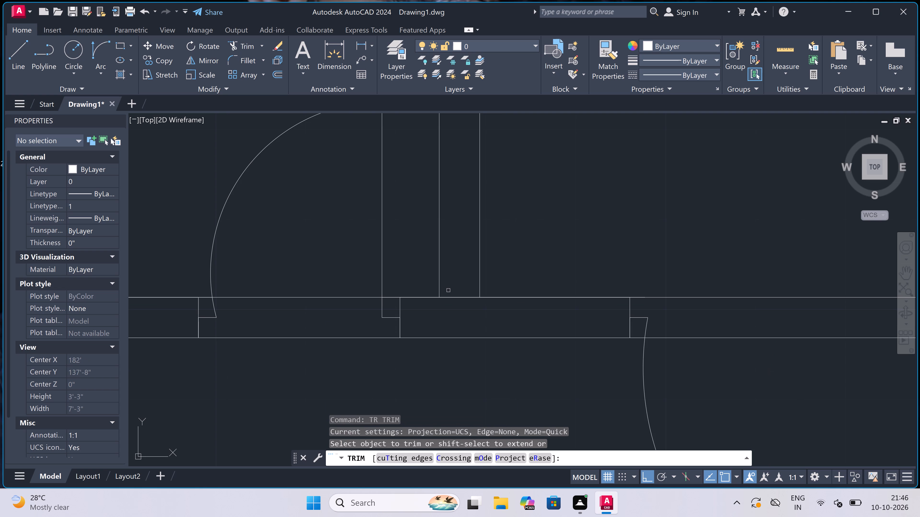
pyautogui.click(448, 290)
pyautogui.click(451, 302)
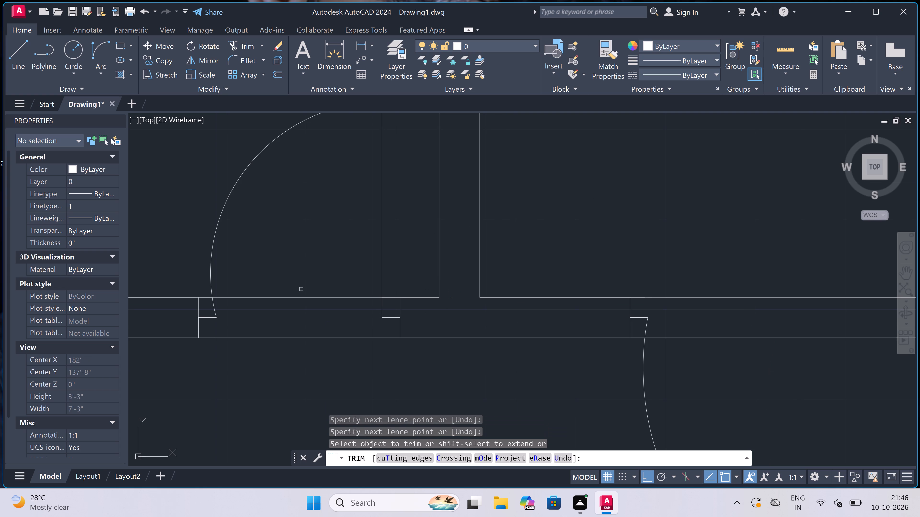
# Trim both horizontal wall lines across the door openings of the small west room and the southwest room.
pyautogui.moveTo(302, 253); pyautogui.dragTo(303, 255)
pyautogui.click(286, 377)
pyautogui.scroll(-4, 307, 326)
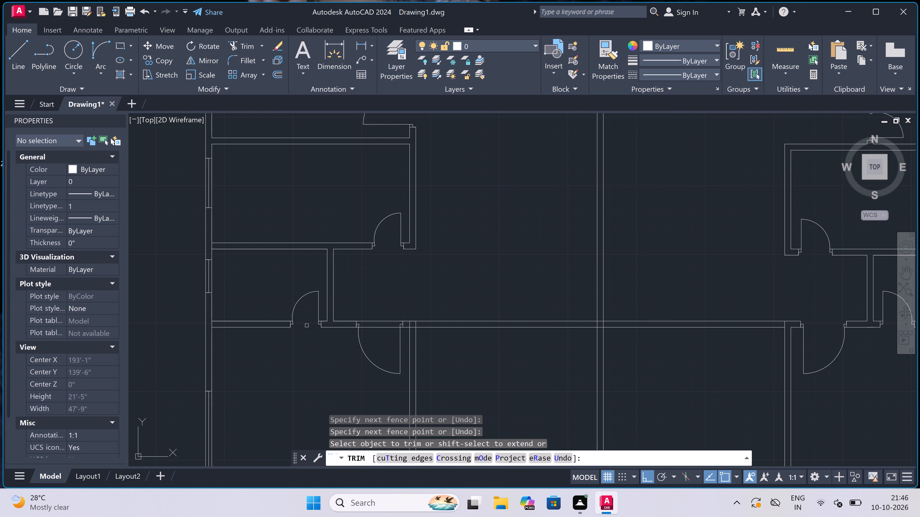
pyautogui.scroll(1, 387, 337)
pyautogui.click(387, 337)
pyautogui.click(392, 281)
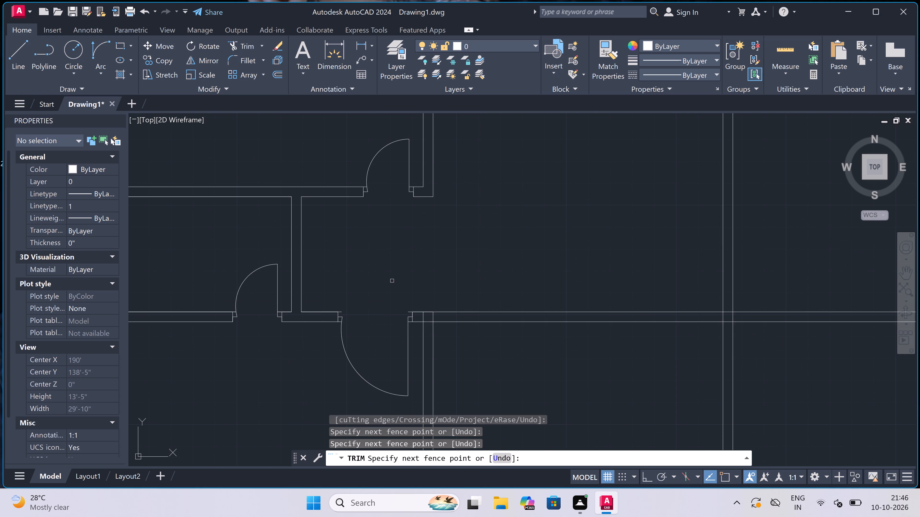
# Trim the southwest room's east wall lines where they run inside the horizontal wall beside the door.
pyautogui.scroll(4, 427, 312)
pyautogui.click(363, 341)
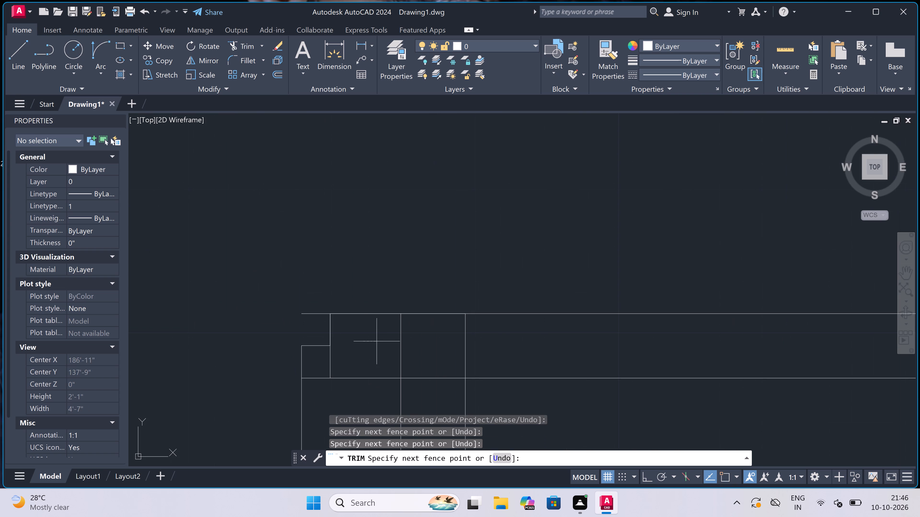
pyautogui.click(477, 348)
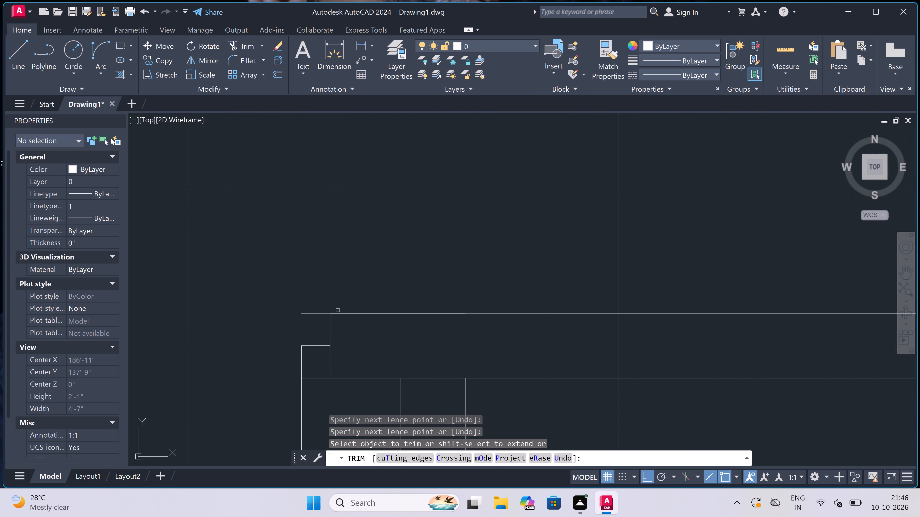
# Trim the upper line stub at the southwest room's door jamb and the lower horizontal line between the faces of that room's east wall.
pyautogui.click(312, 320)
pyautogui.click(317, 293)
pyautogui.scroll(-5, 347, 264)
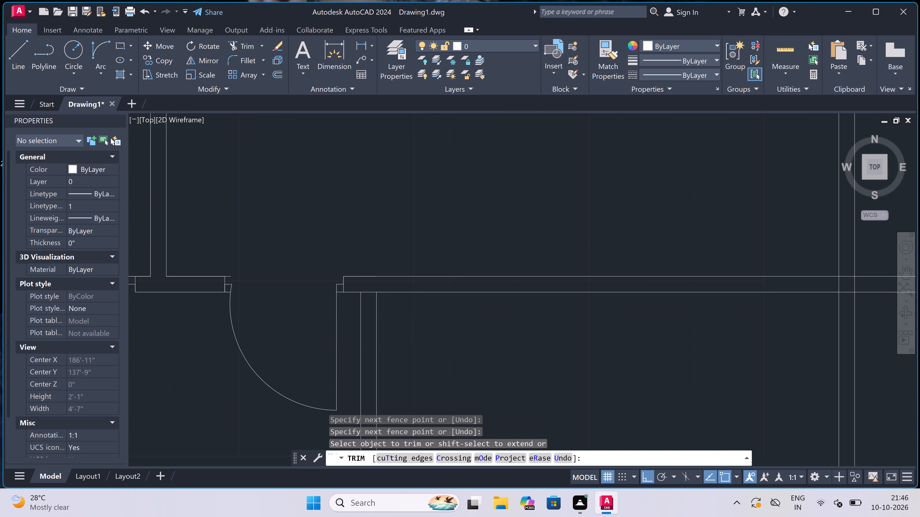
pyautogui.scroll(1, 366, 296)
pyautogui.scroll(3, 344, 255)
pyautogui.click(359, 278)
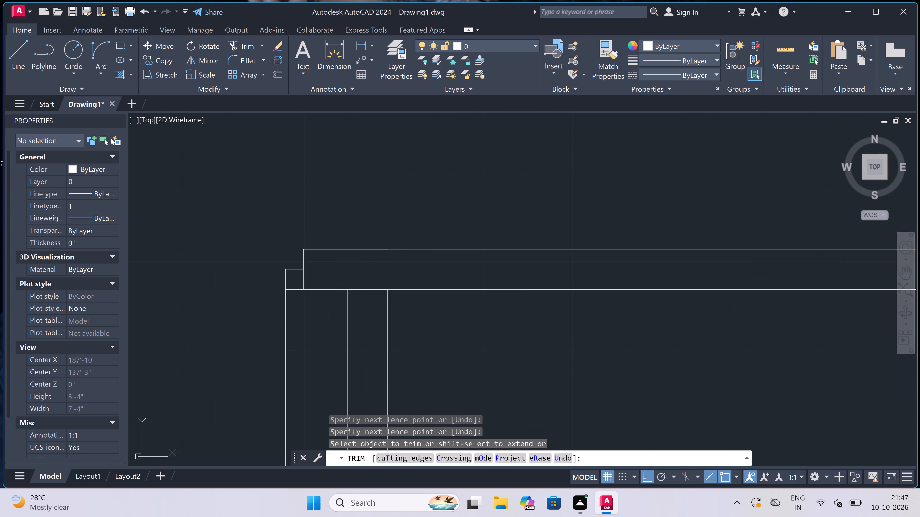
pyautogui.click(363, 329)
# Trim the central vertical wall's lines inside the horizontal wall, and the lower horizontal line between the central wall's faces.
pyautogui.scroll(-5, 369, 293)
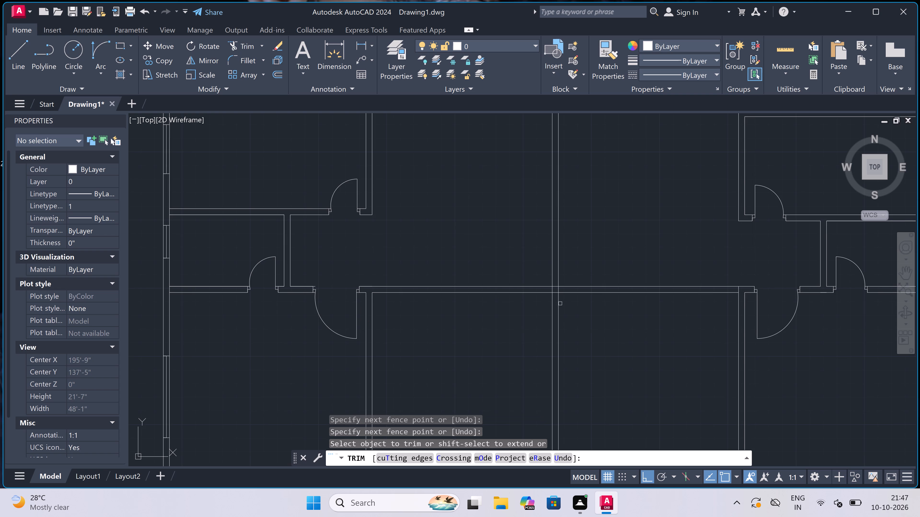
pyautogui.scroll(5, 558, 293)
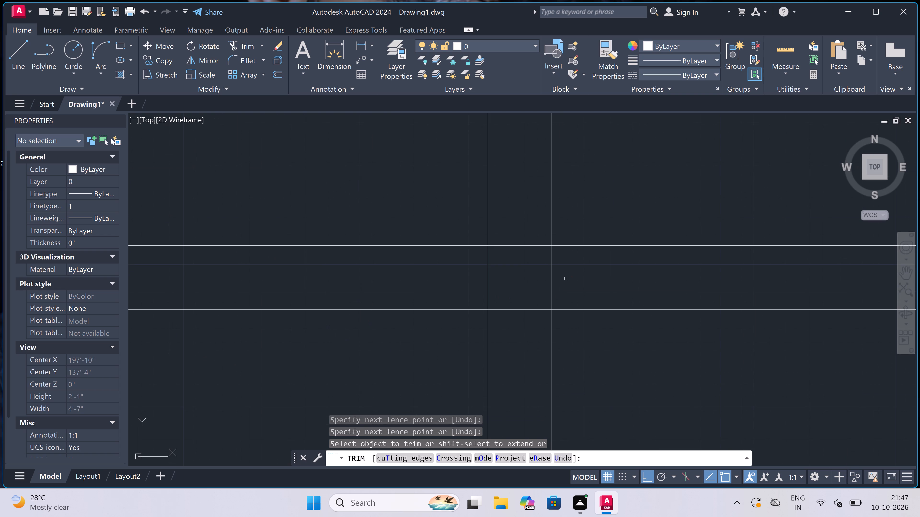
pyautogui.click(567, 277)
pyautogui.click(433, 287)
pyautogui.moveTo(504, 329); pyautogui.dragTo(505, 326)
pyautogui.click(504, 291)
pyautogui.scroll(-5, 504, 290)
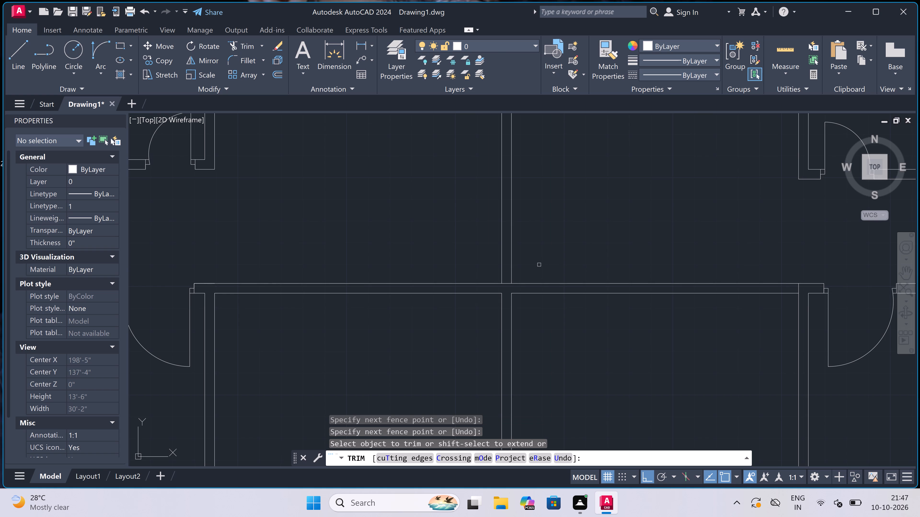
pyautogui.press('Escape')
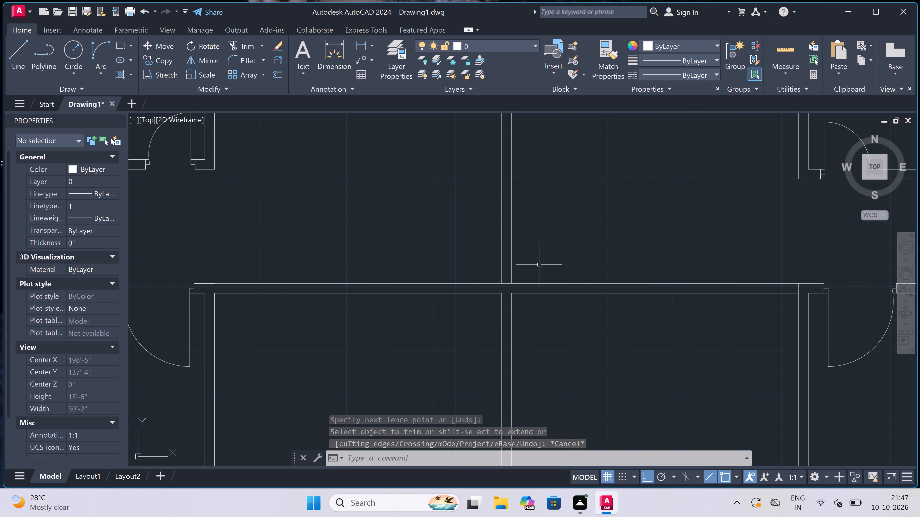
pyautogui.press('Escape')
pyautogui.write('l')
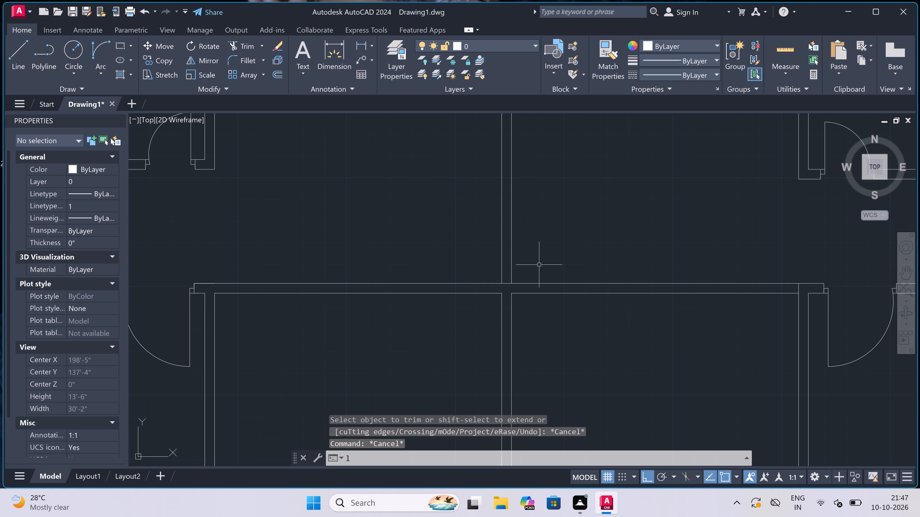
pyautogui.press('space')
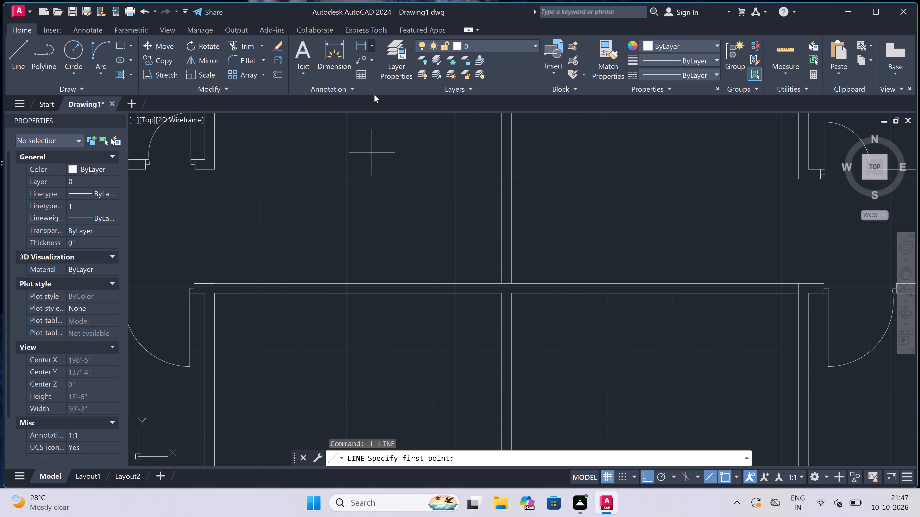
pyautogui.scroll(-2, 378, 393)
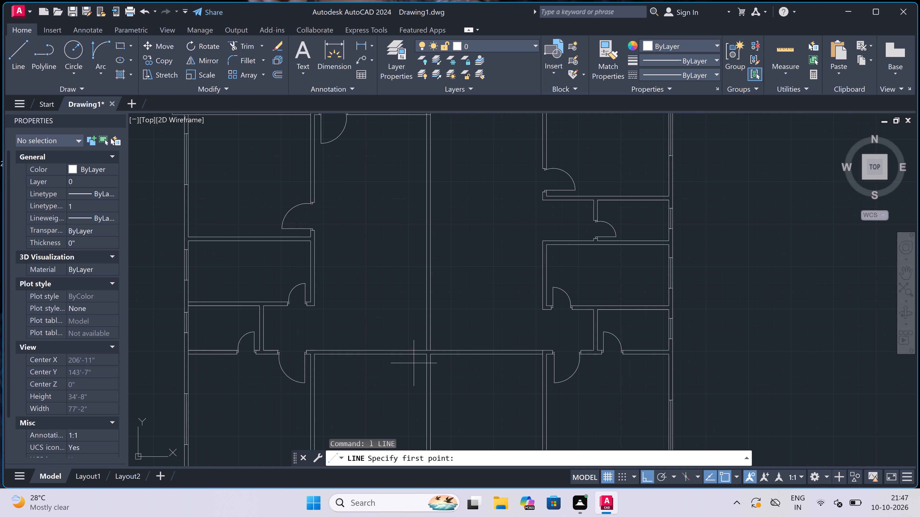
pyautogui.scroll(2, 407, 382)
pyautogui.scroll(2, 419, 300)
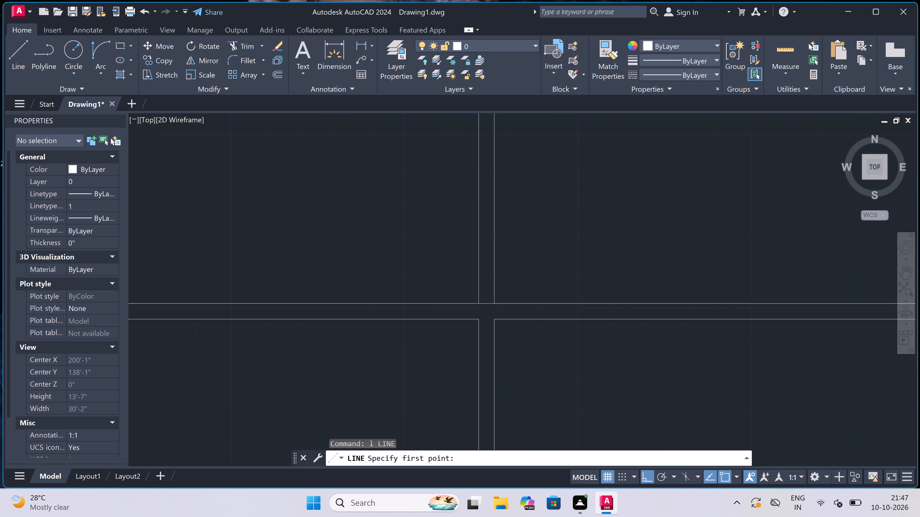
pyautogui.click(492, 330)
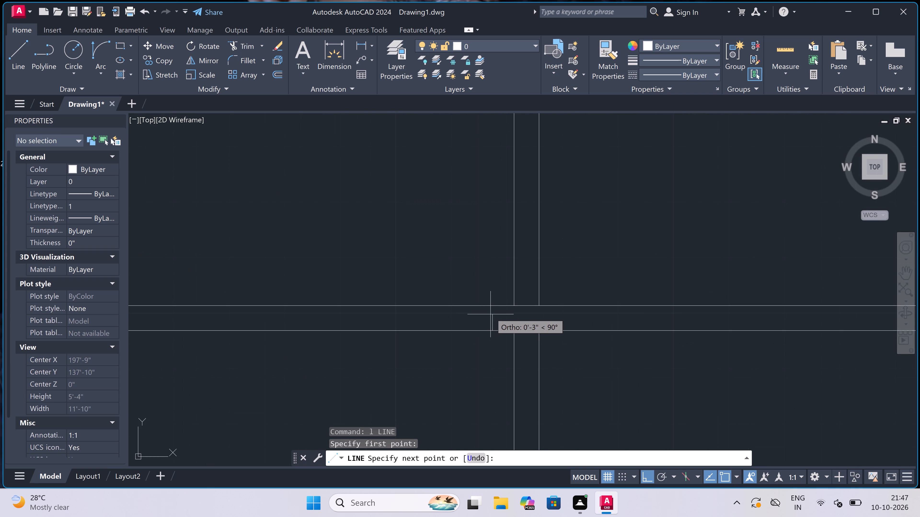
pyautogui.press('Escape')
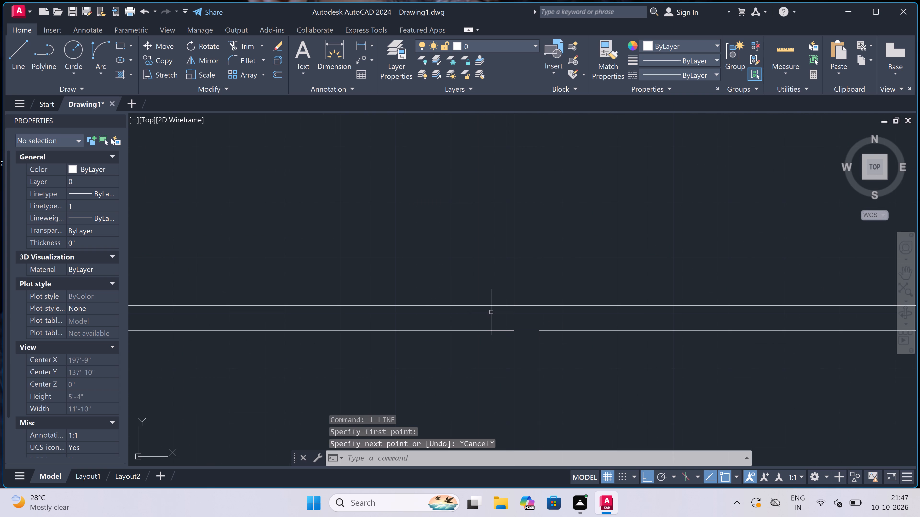
# Draw a door jamb across the horizontal wall just west of the central wall, with a 2" westward stop and a 3' leaf line downward.
pyautogui.press('space')
pyautogui.click(484, 332)
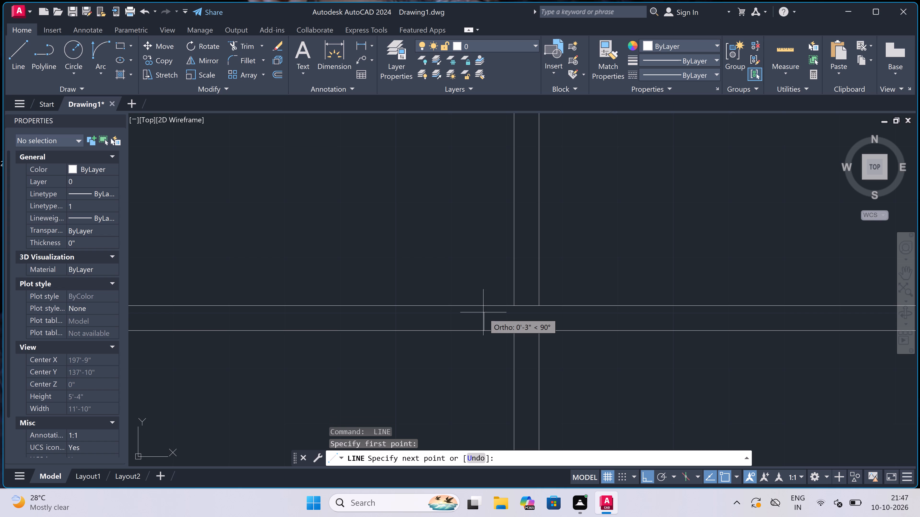
pyautogui.click(484, 305)
pyautogui.click(483, 318)
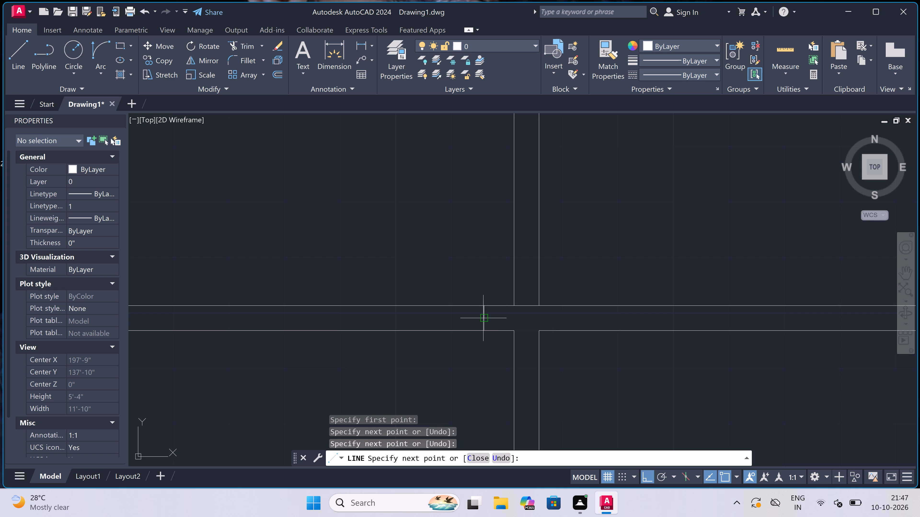
pyautogui.write('2"')
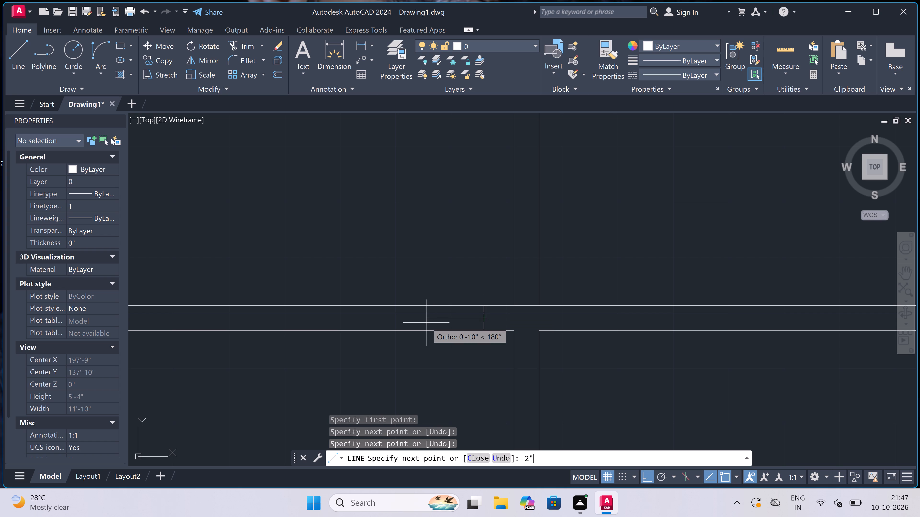
pyautogui.press('space')
pyautogui.write("3'")
pyautogui.press('space')
pyautogui.press('Escape')
# Draw the opposite jamb across the horizontal wall west of the new door leaf, with a 2" stop at mid-wall pointing east.
pyautogui.press('space')
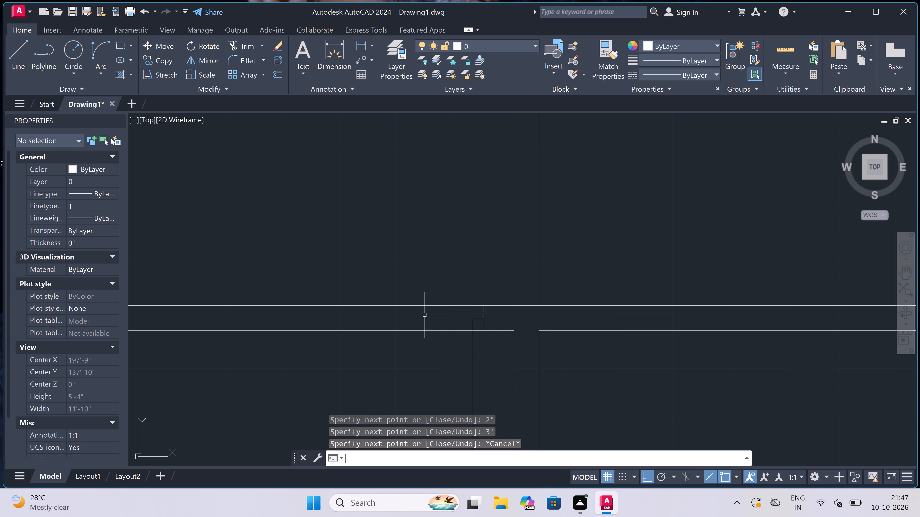
pyautogui.scroll(-3, 423, 315)
pyautogui.scroll(1, 382, 324)
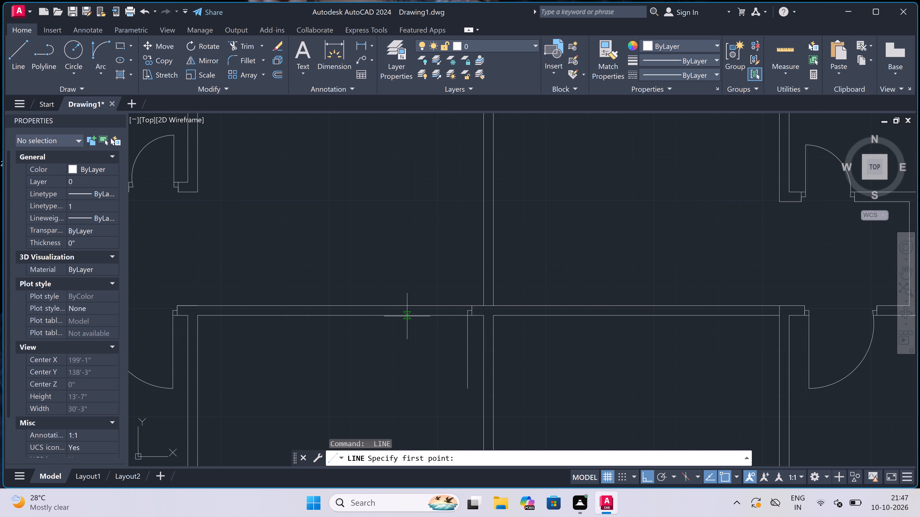
pyautogui.click(407, 316)
pyautogui.click(407, 308)
pyautogui.scroll(3, 407, 308)
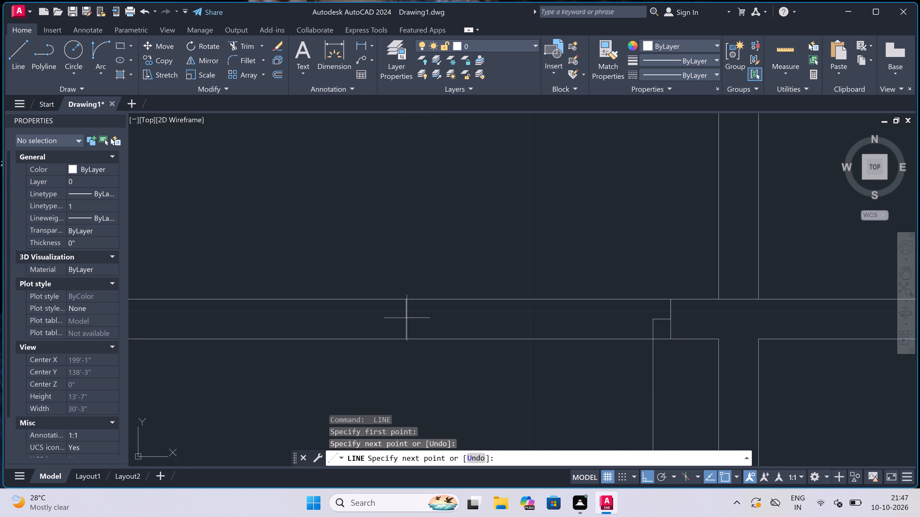
pyautogui.click(408, 320)
pyautogui.press('2')
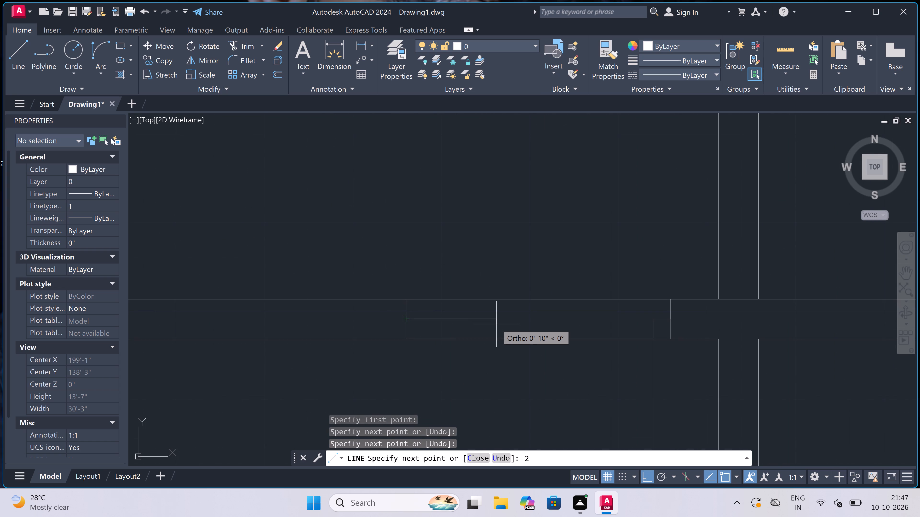
pyautogui.write('"')
pyautogui.press('space')
pyautogui.press('Escape')
# Draw the door swing arc from the lower end of the leaf to the end of the opposite jamb's stop, bulging southwest.
pyautogui.scroll(-3, 437, 300)
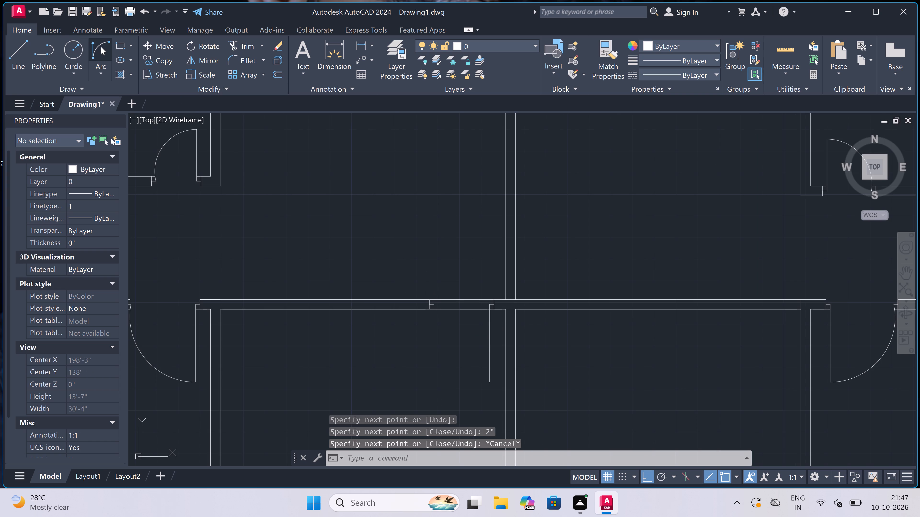
pyautogui.click(103, 46)
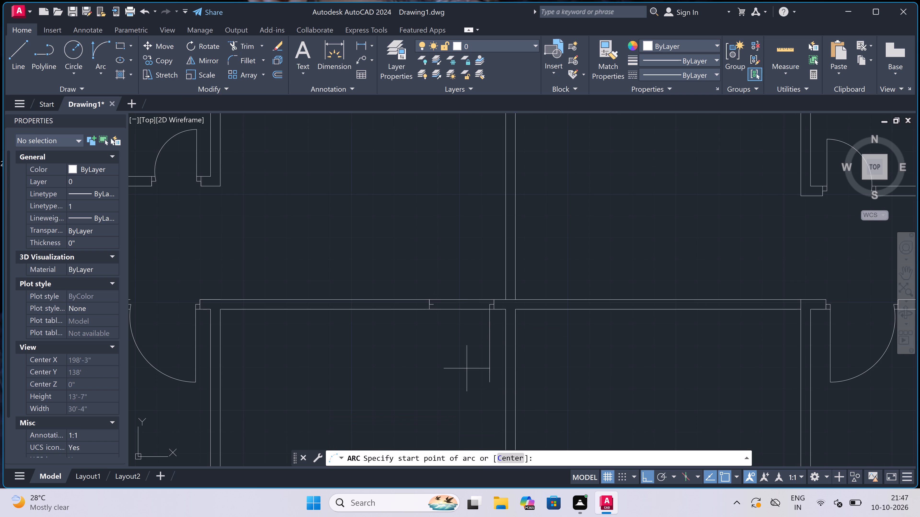
pyautogui.click(488, 383)
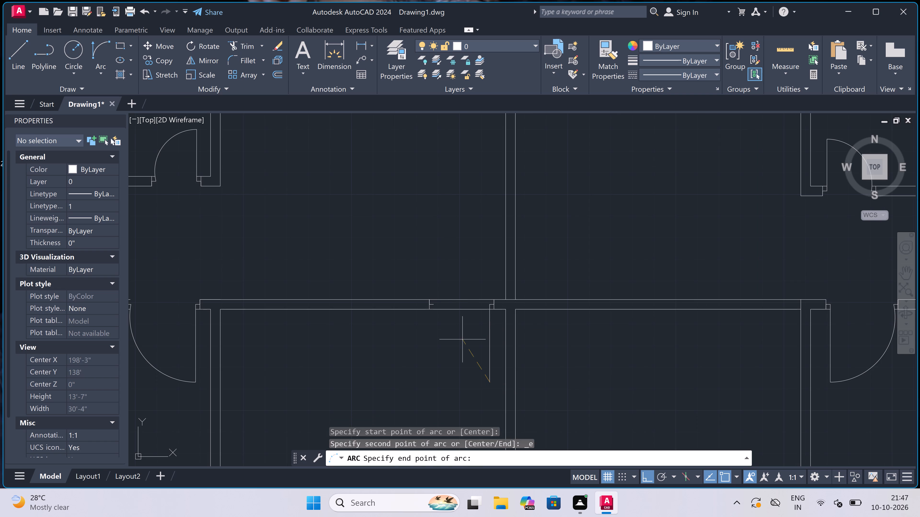
pyautogui.click(435, 302)
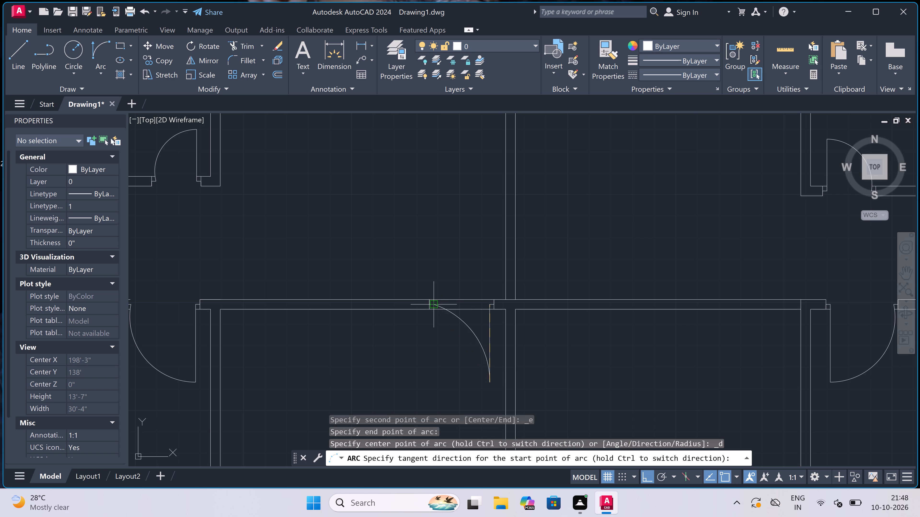
pyautogui.click(366, 356)
# Trim both horizontal wall lines across the new door opening west of the central wall.
pyautogui.write('tr')
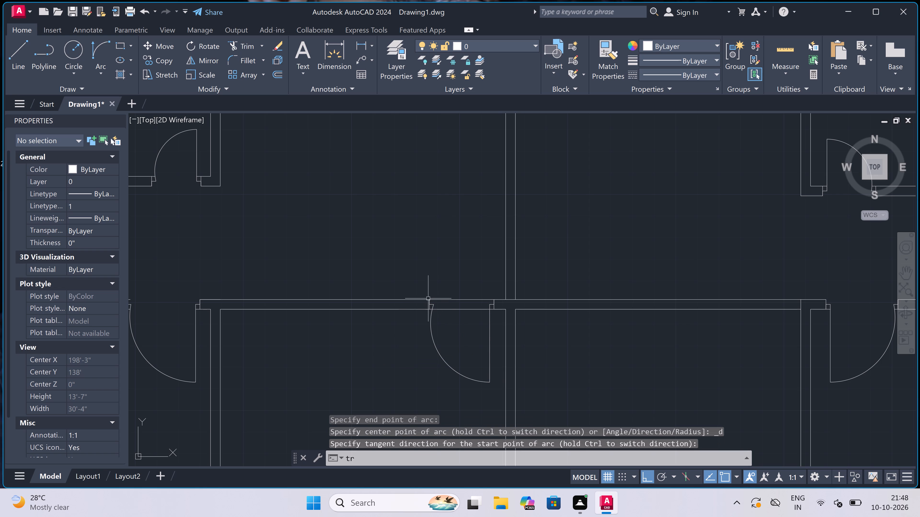
pyautogui.press('space')
pyautogui.click(462, 263)
pyautogui.click(464, 357)
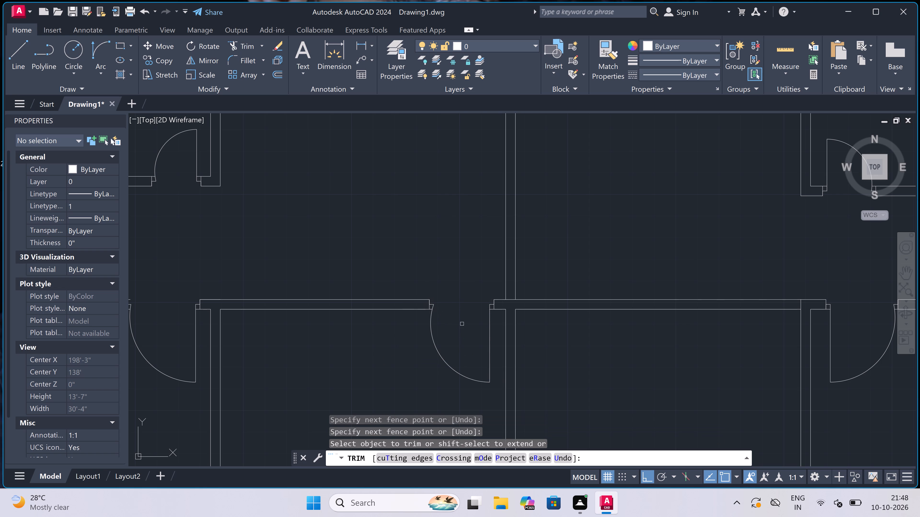
pyautogui.press('Escape')
# Draw a door jamb across the horizontal wall just east of the central wall, with a 2" eastward stop and a 3' leaf line downward.
pyautogui.scroll(-3, 458, 314)
pyautogui.scroll(2, 486, 305)
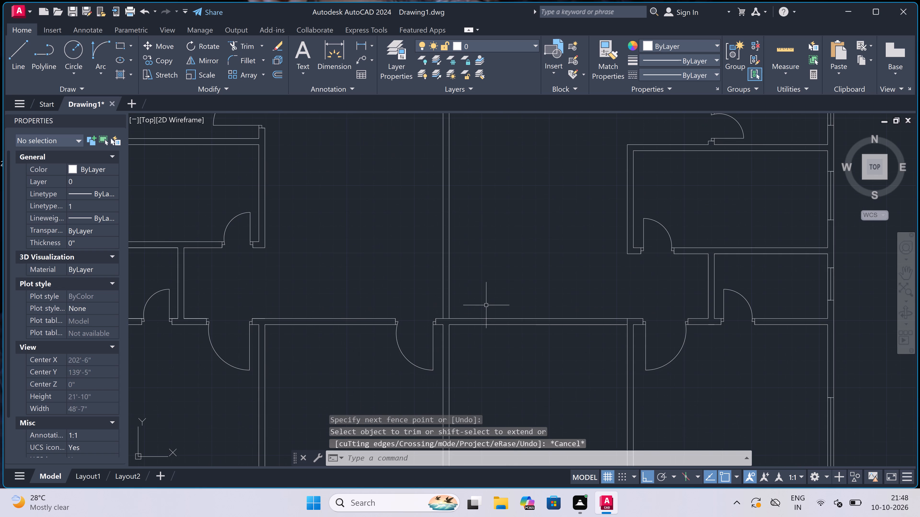
pyautogui.press('l')
pyautogui.press('space')
pyautogui.scroll(2, 454, 323)
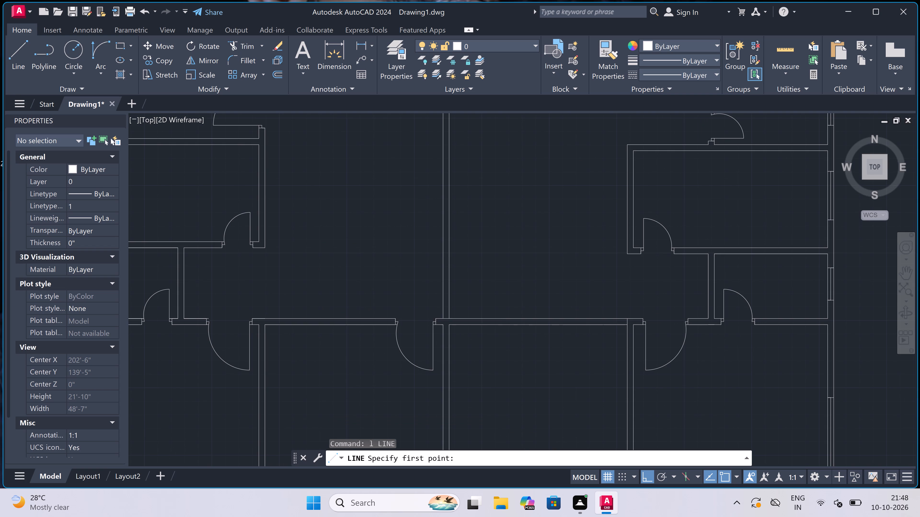
pyautogui.click(461, 328)
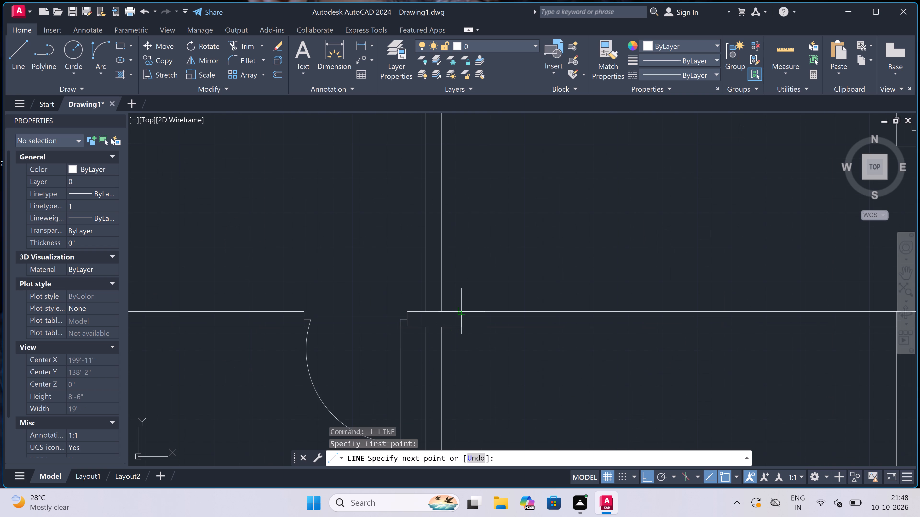
pyautogui.click(460, 314)
pyautogui.click(463, 323)
pyautogui.write('2"')
pyautogui.press('space')
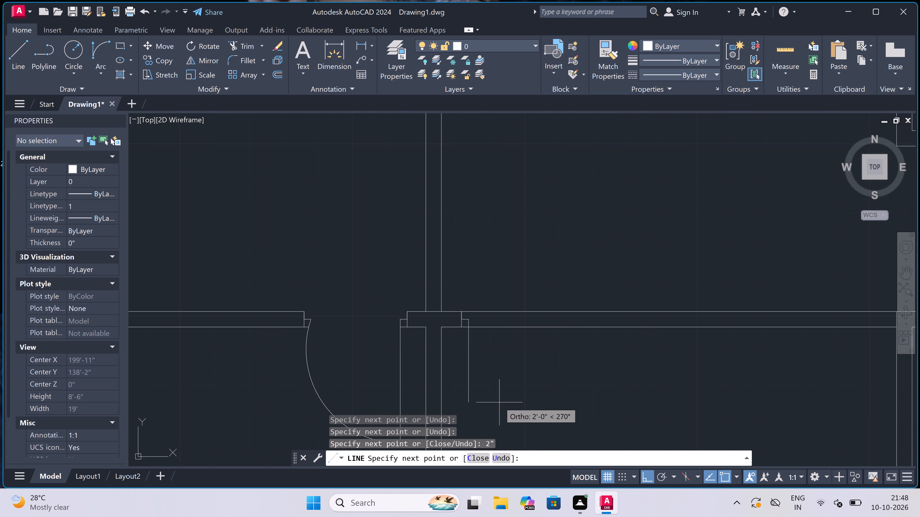
pyautogui.write("3'")
pyautogui.press('space')
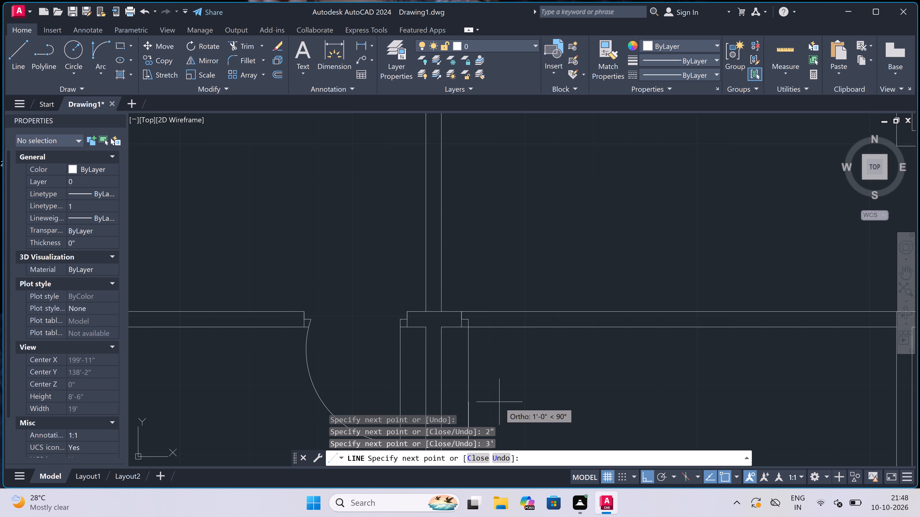
pyautogui.press('Escape')
# Draw the opposite jamb across the horizontal wall east of the second door leaf, with a 2" stop at mid-wall pointing west.
pyautogui.scroll(-4, 476, 347)
pyautogui.scroll(3, 488, 353)
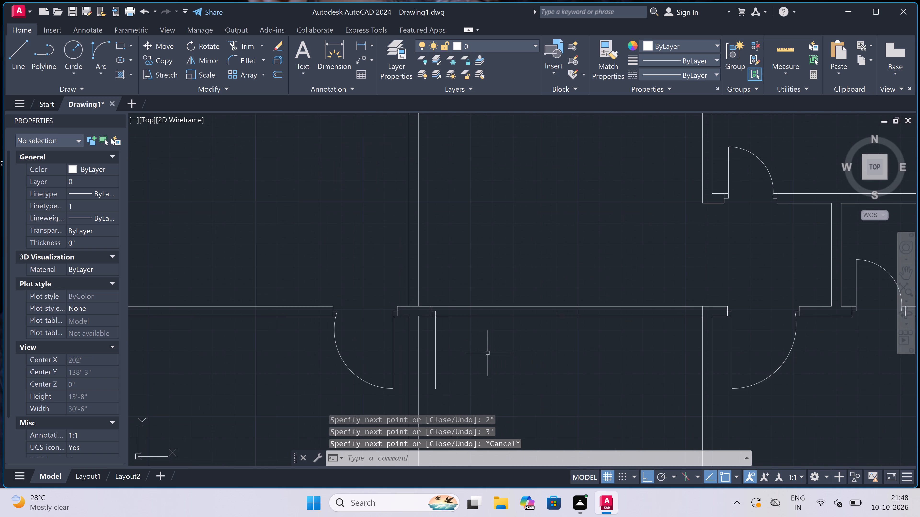
pyautogui.press('space')
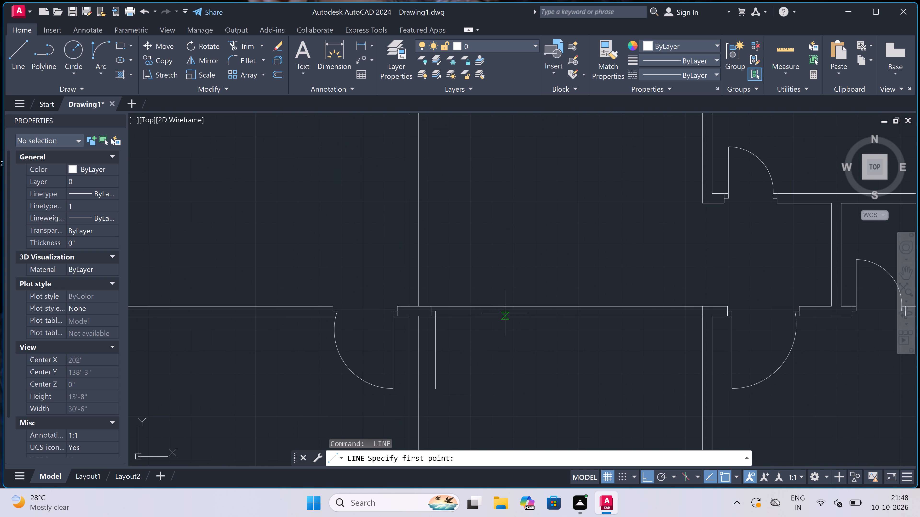
pyautogui.click(505, 313)
pyautogui.click(505, 305)
pyautogui.scroll(2, 505, 307)
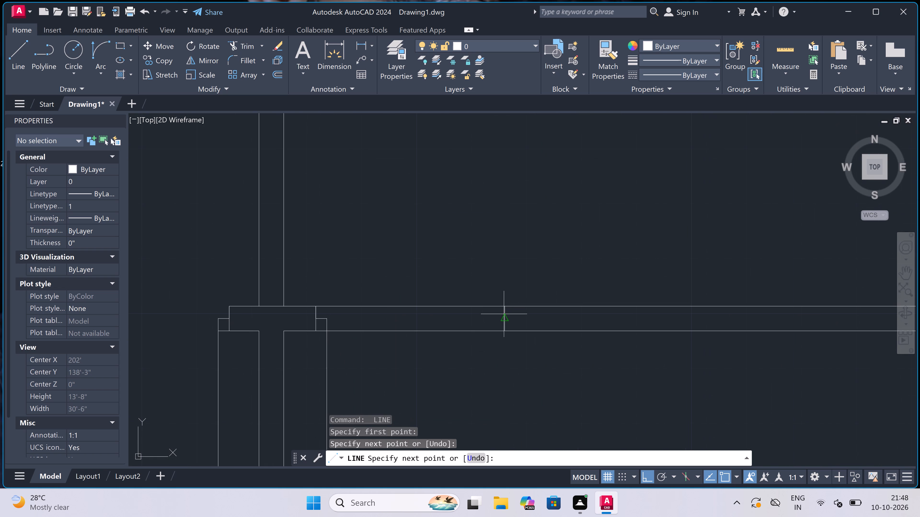
pyautogui.click(504, 318)
pyautogui.write('2"')
pyautogui.press('space')
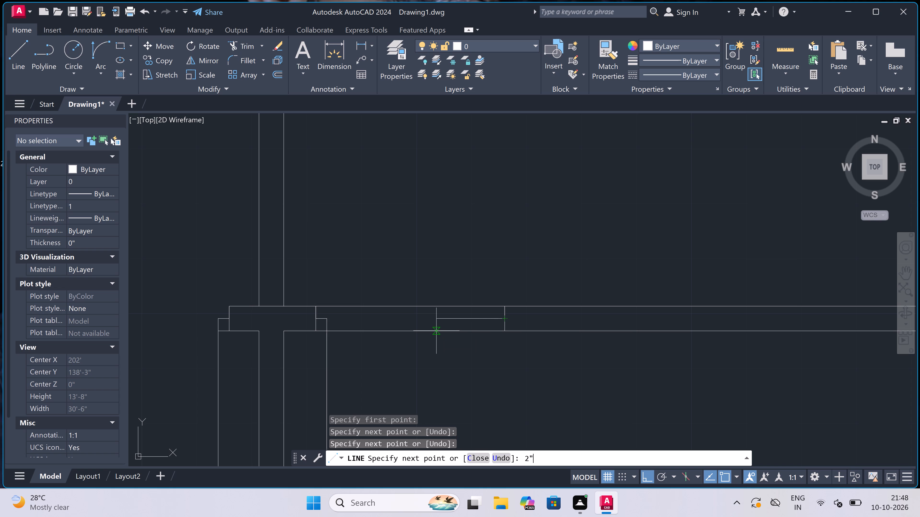
# Draw the swing arc of the door east of the central wall, from the leaf's lower end to the opposite stop, bulging southeast.
pyautogui.press('Escape')
pyautogui.scroll(-2, 436, 329)
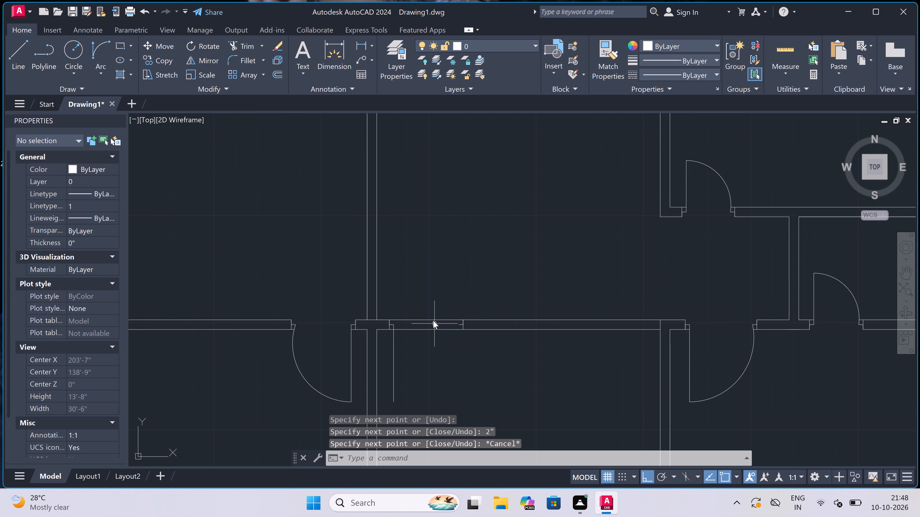
pyautogui.click(103, 47)
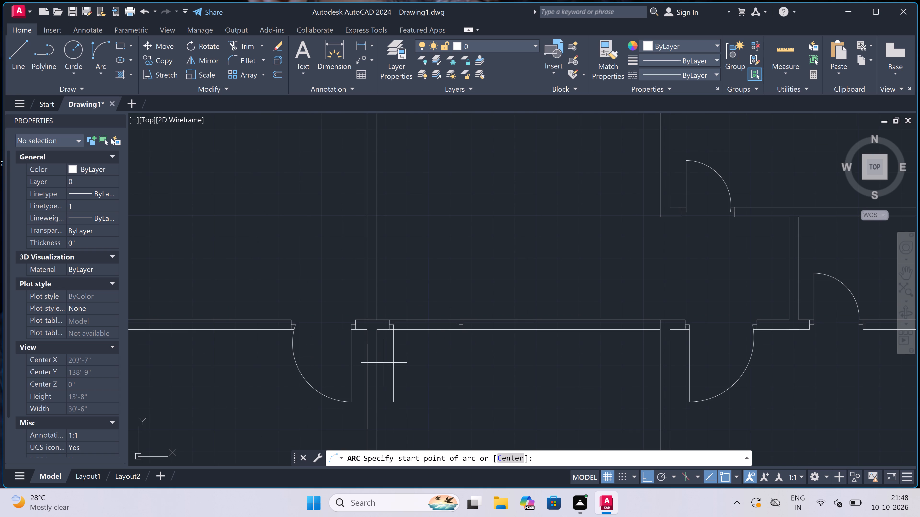
pyautogui.click(396, 398)
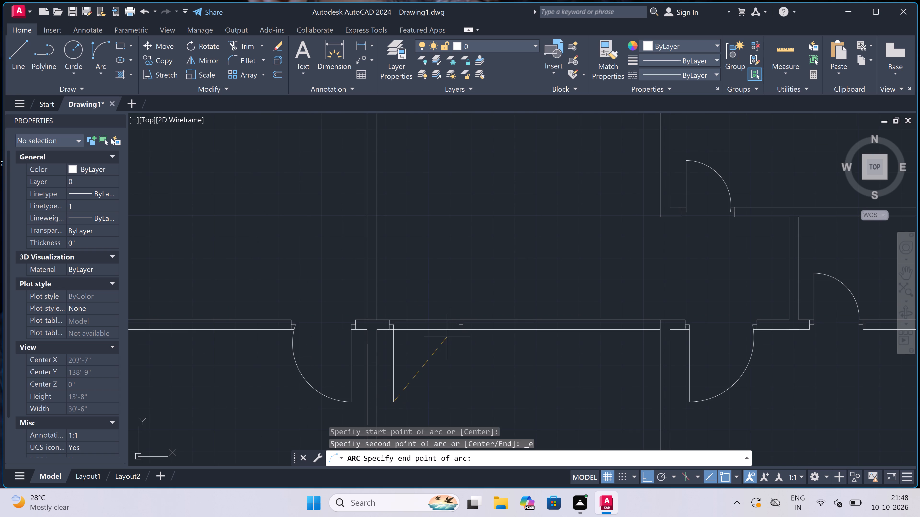
pyautogui.click(458, 325)
pyautogui.click(475, 367)
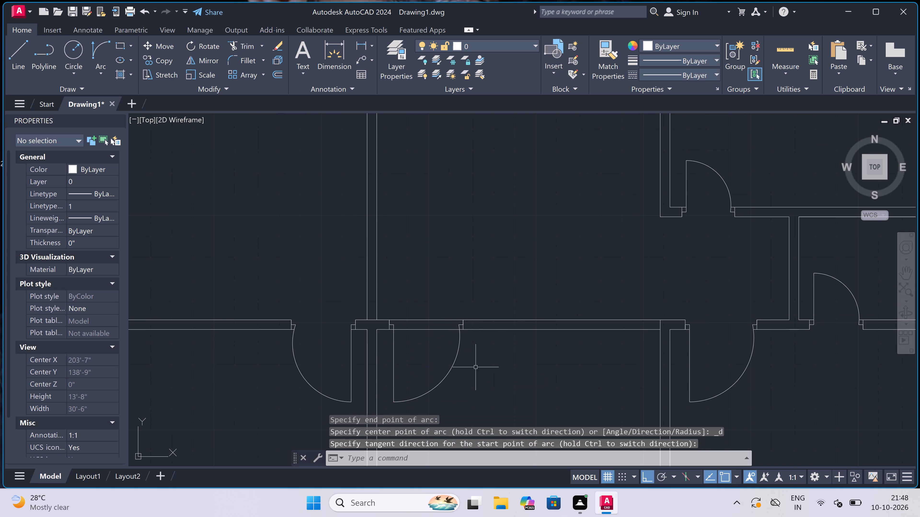
# Trim both horizontal wall lines across the new door opening east of the central wall.
pyautogui.press('t')
pyautogui.press('r')
pyautogui.press('space')
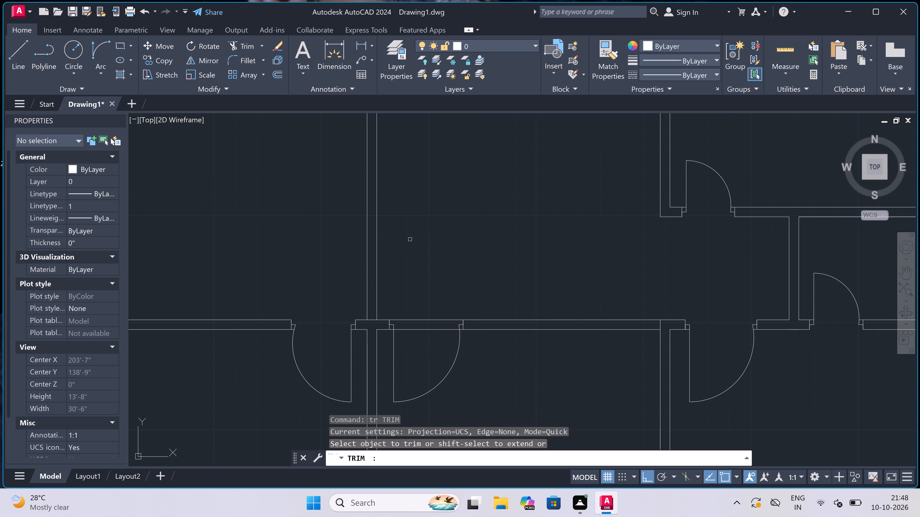
pyautogui.moveTo(411, 244); pyautogui.dragTo(411, 253)
pyautogui.click(418, 338)
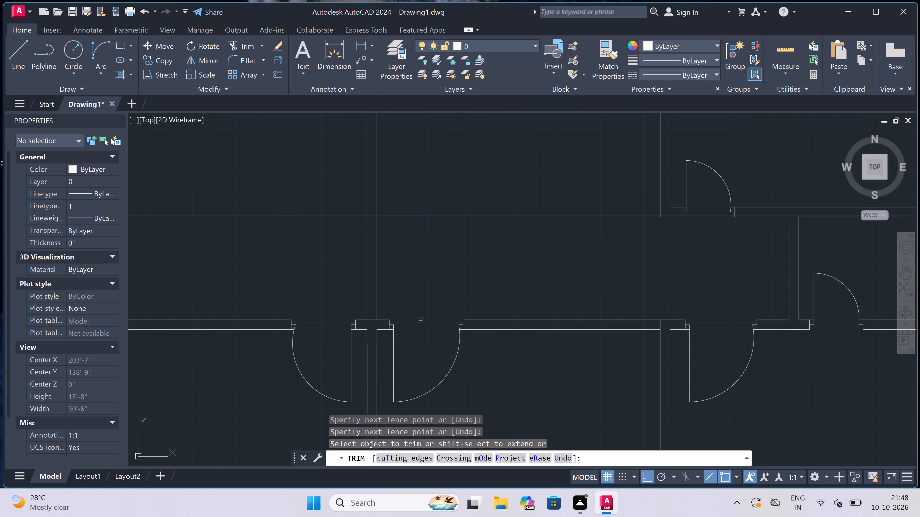
# Trim the vertical partition's line inside the horizontal wall at the junction beside the next door to the east.
pyautogui.scroll(-3, 486, 307)
pyautogui.scroll(3, 548, 326)
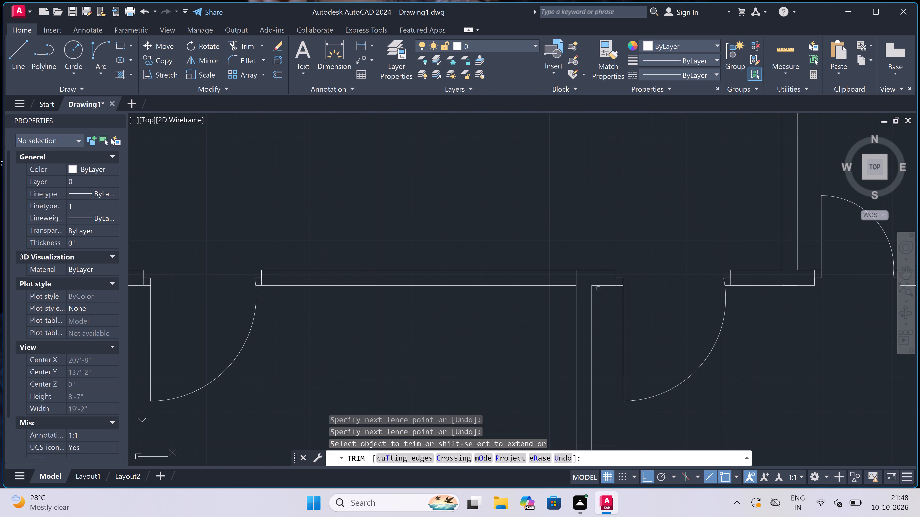
pyautogui.scroll(2, 583, 281)
pyautogui.click(577, 275)
pyautogui.click(535, 276)
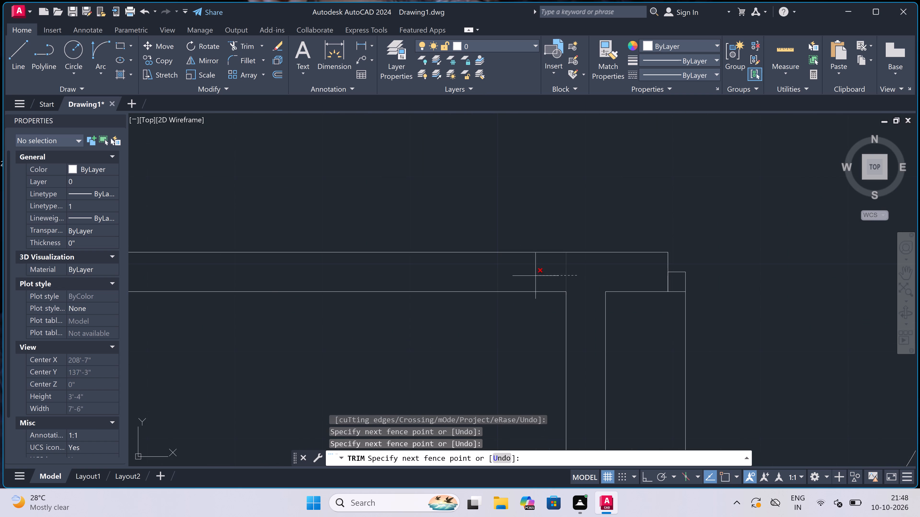
# Trim the central wall's west face line inside its junction with the wall south of the staircase lobby.
pyautogui.scroll(-7, 535, 276)
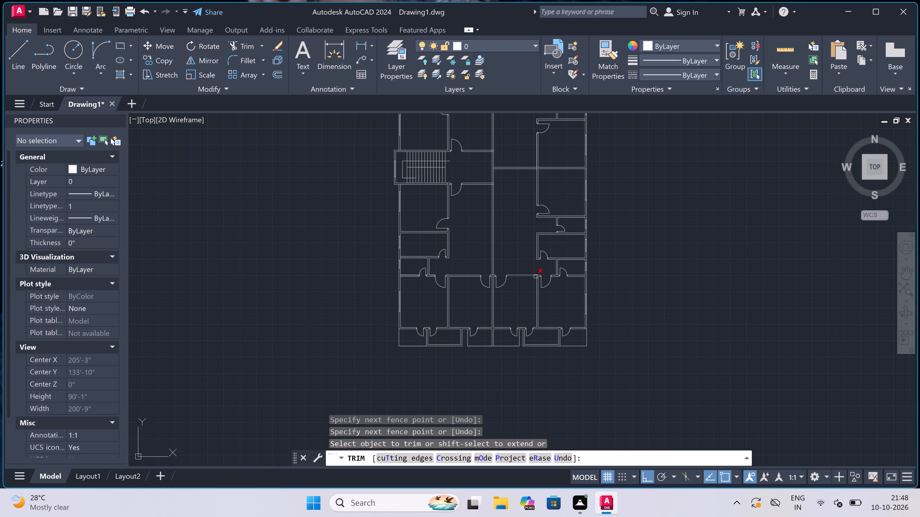
pyautogui.scroll(-1, 469, 308)
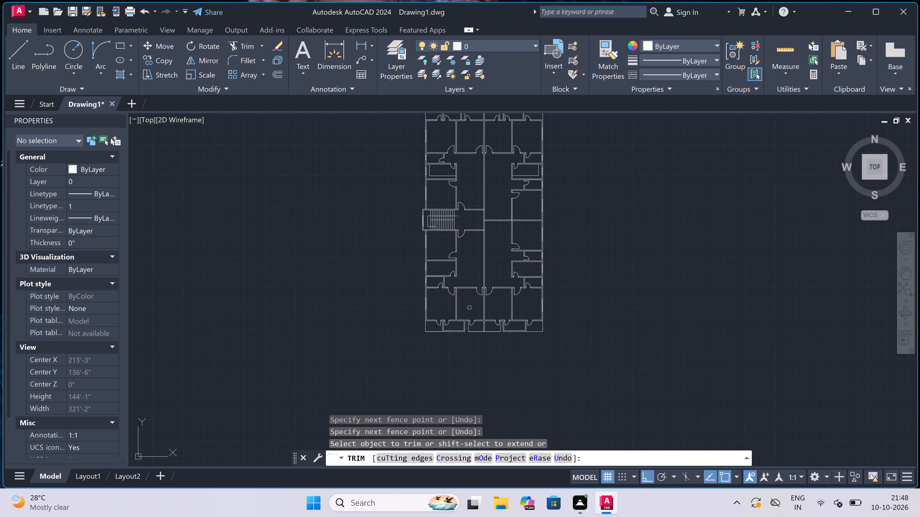
pyautogui.scroll(-1, 468, 305)
pyautogui.scroll(3, 470, 272)
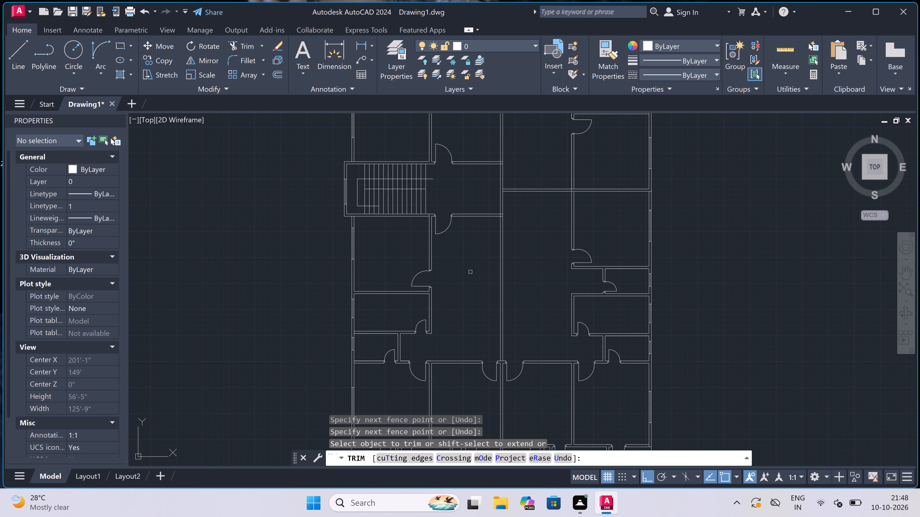
pyautogui.scroll(-1, 470, 272)
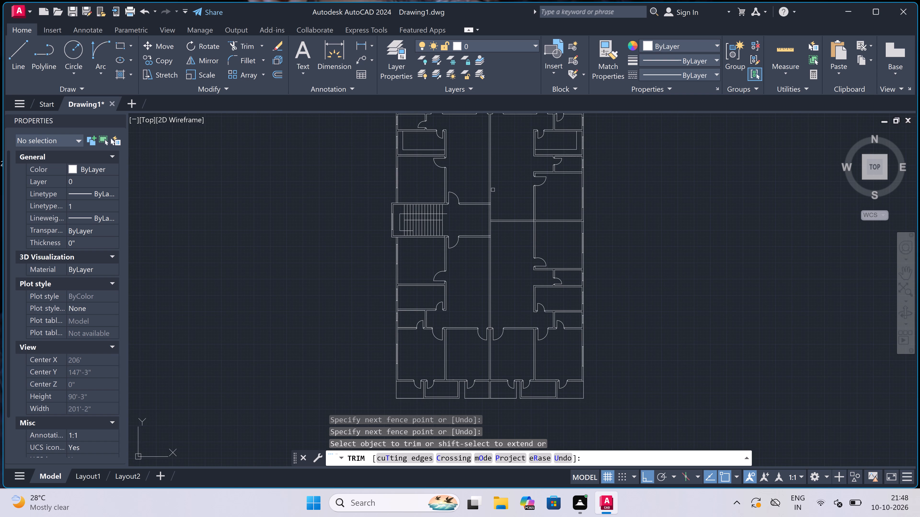
pyautogui.scroll(2, 493, 190)
pyautogui.scroll(2, 486, 220)
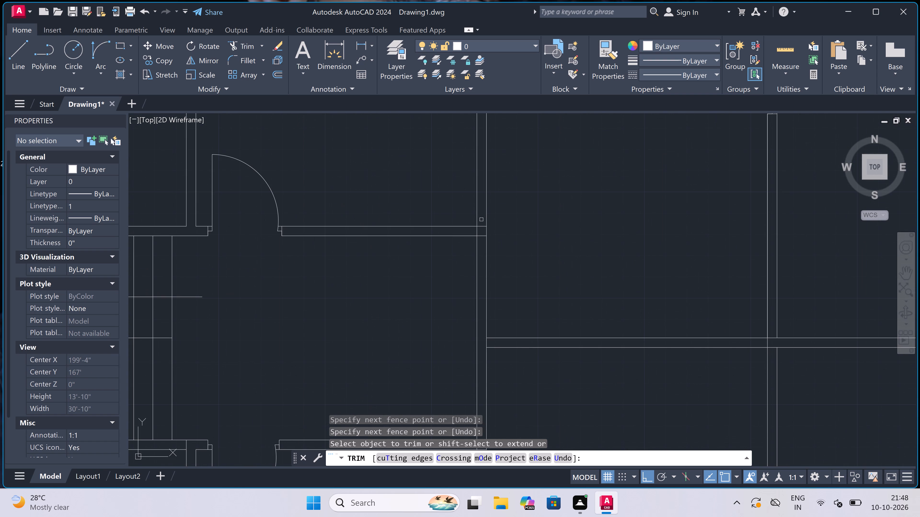
pyautogui.click(482, 218)
pyautogui.scroll(-2, 479, 237)
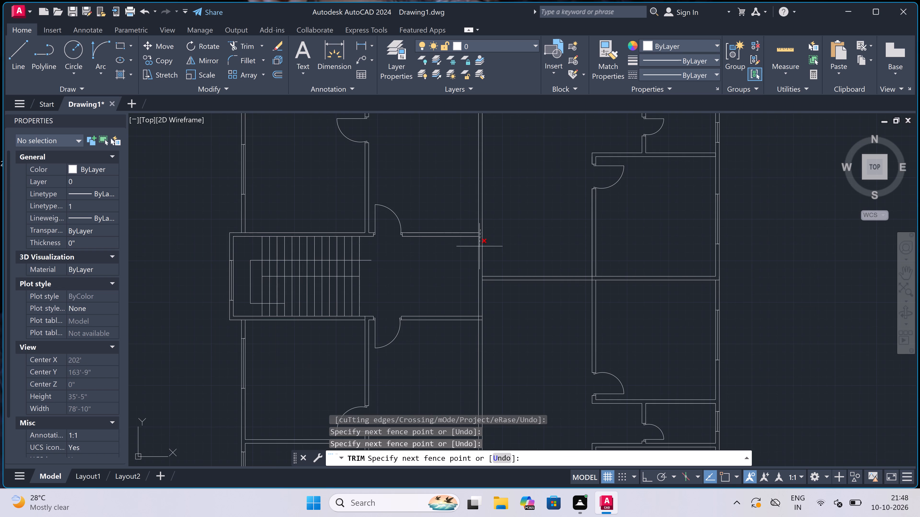
pyautogui.scroll(3, 477, 331)
pyautogui.scroll(2, 490, 295)
pyautogui.click(490, 294)
pyautogui.click(480, 258)
pyautogui.click(454, 256)
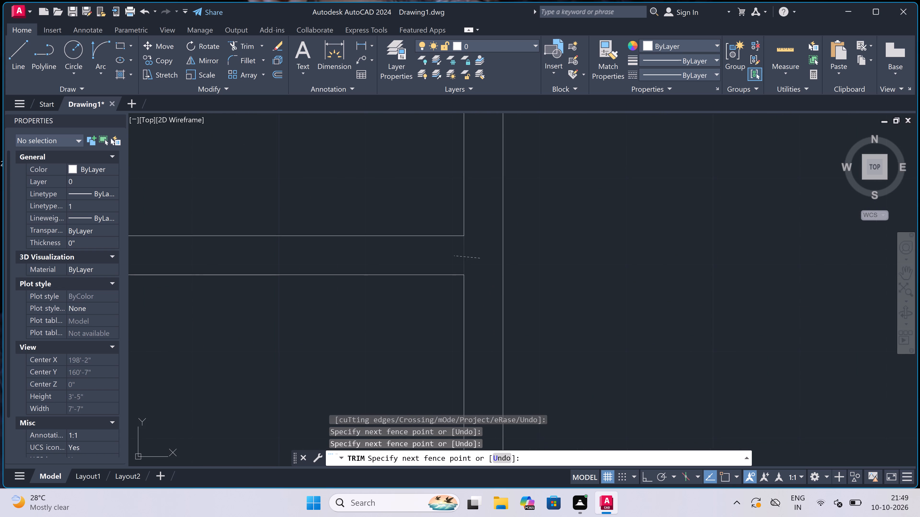
# Trim the central wall's east face line inside its junction with the horizontal wall dividing the eastern apartments.
pyautogui.scroll(-5, 454, 255)
pyautogui.scroll(3, 457, 215)
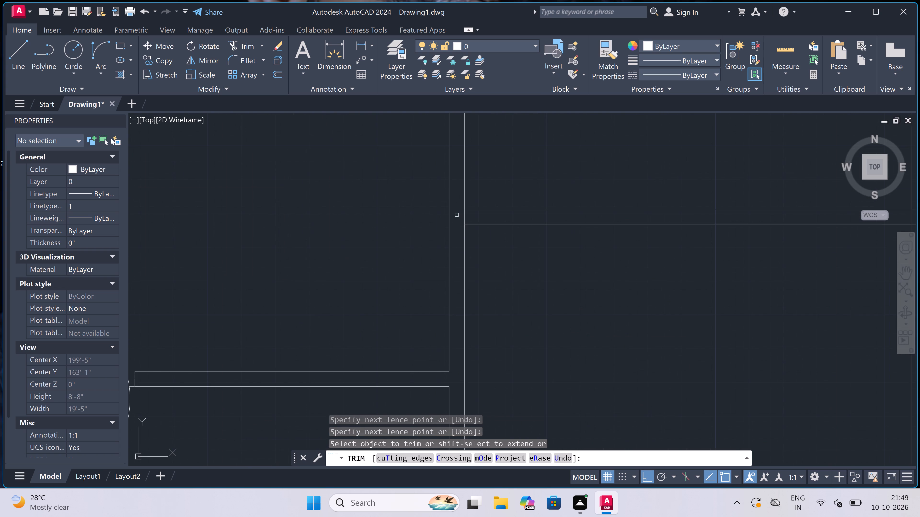
pyautogui.scroll(2, 459, 215)
pyautogui.click(460, 215)
pyautogui.click(484, 218)
# Trim the central wall's west face line inside its junction with the wall north of the staircase lobby.
pyautogui.scroll(-4, 484, 218)
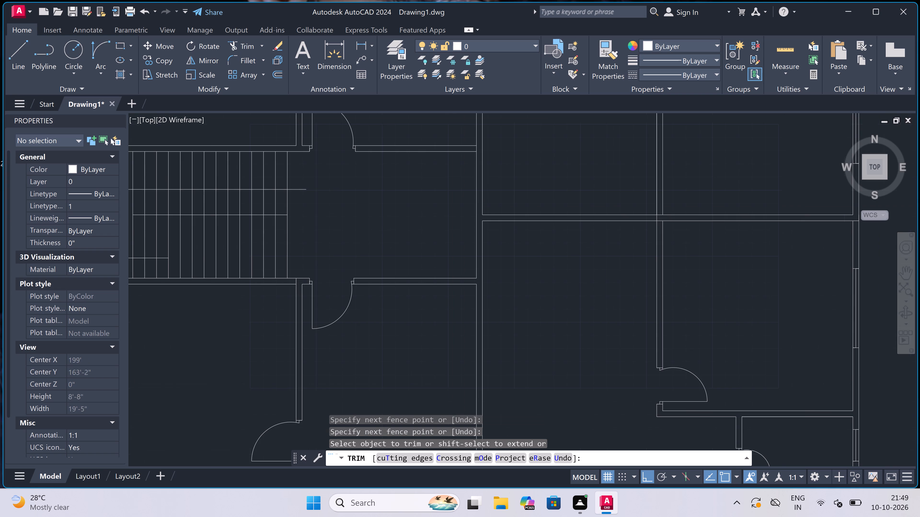
pyautogui.scroll(3, 486, 142)
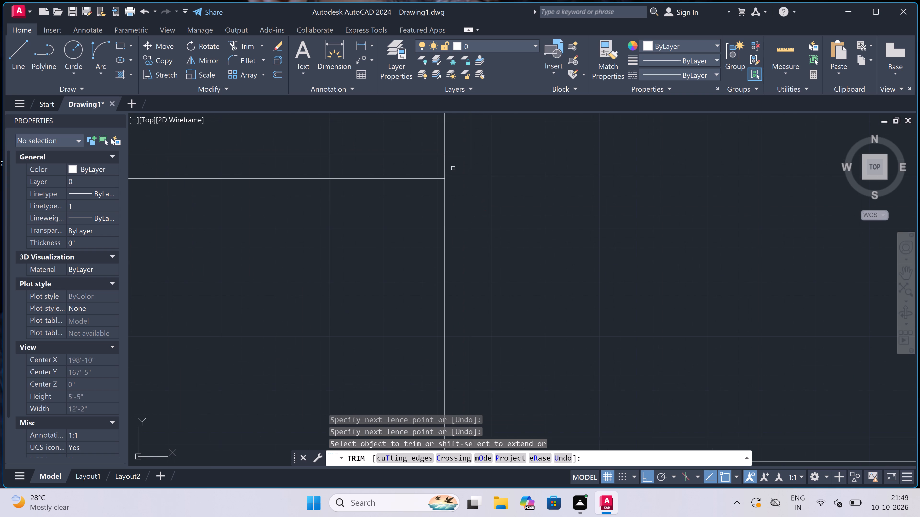
pyautogui.click(453, 168)
pyautogui.click(408, 170)
pyautogui.scroll(-5, 434, 165)
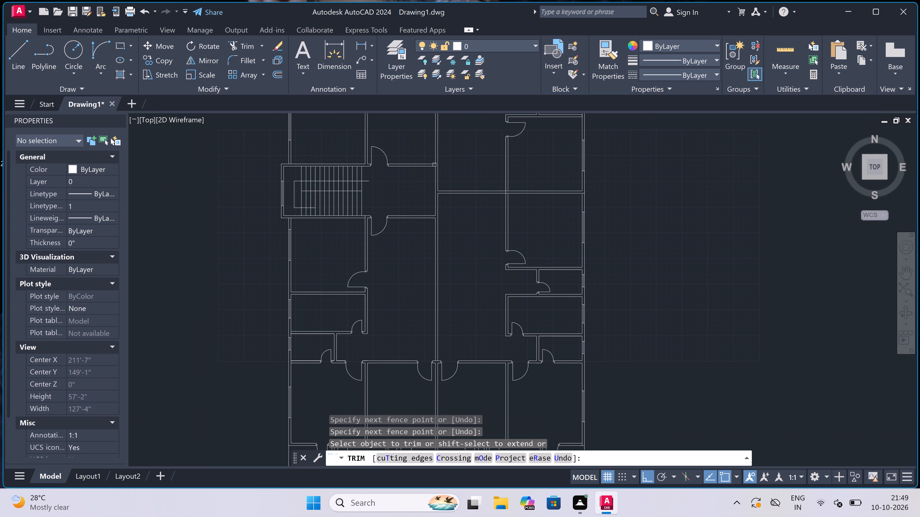
pyautogui.press('Escape')
# Draw a jamb across the central wall just below the eastern dividing wall, with a 2" downward stop at mid-wall and a 3' leaf line eastward.
pyautogui.scroll(3, 439, 162)
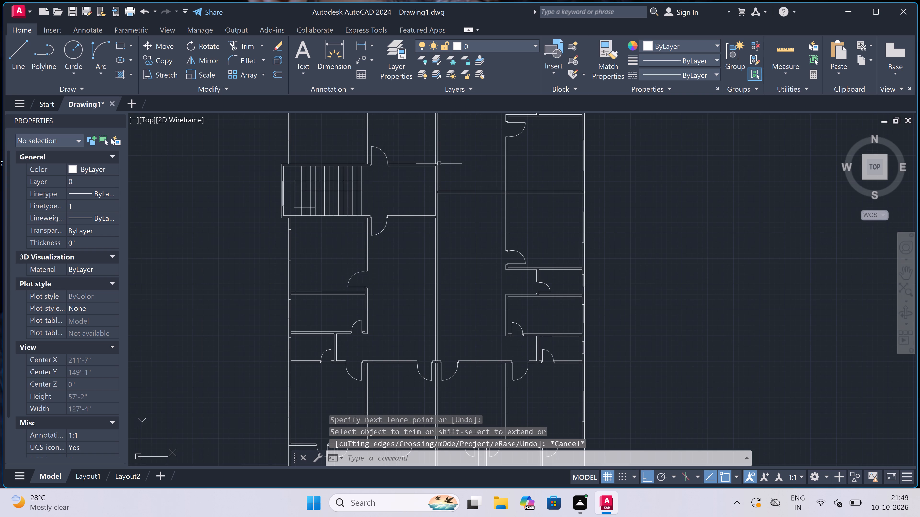
pyautogui.write('l')
pyautogui.press('space')
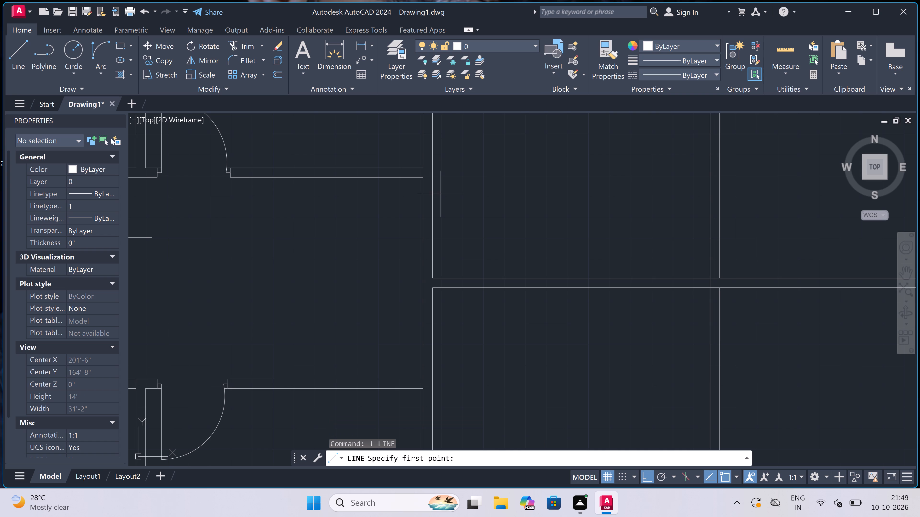
pyautogui.scroll(1, 423, 298)
pyautogui.click(423, 293)
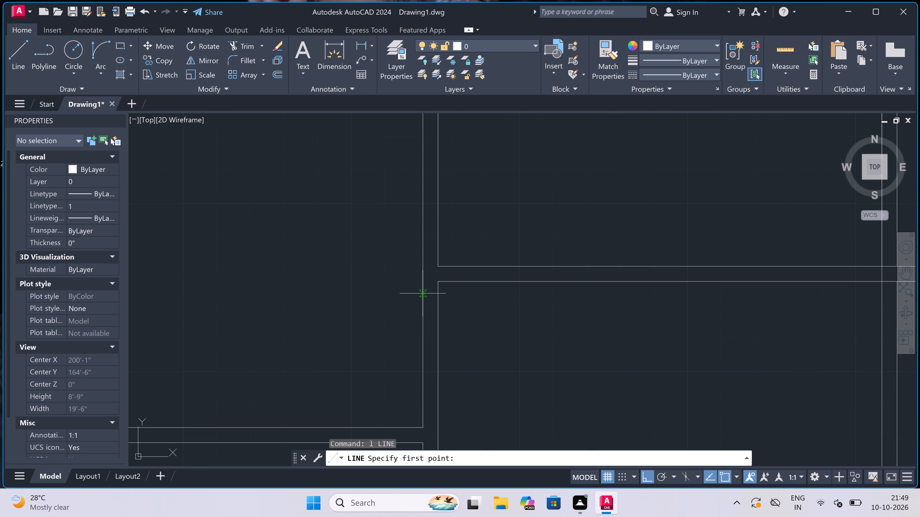
pyautogui.click(435, 293)
pyautogui.click(429, 292)
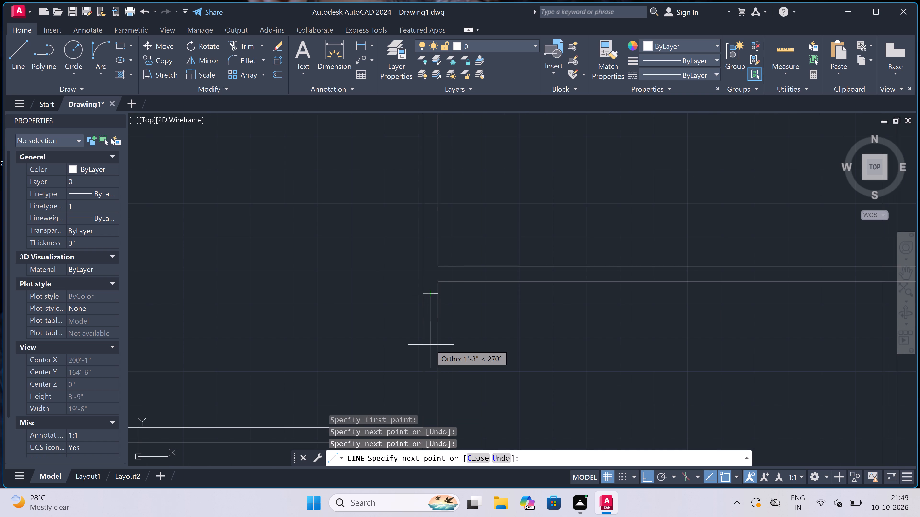
pyautogui.write('2"')
pyautogui.press('space')
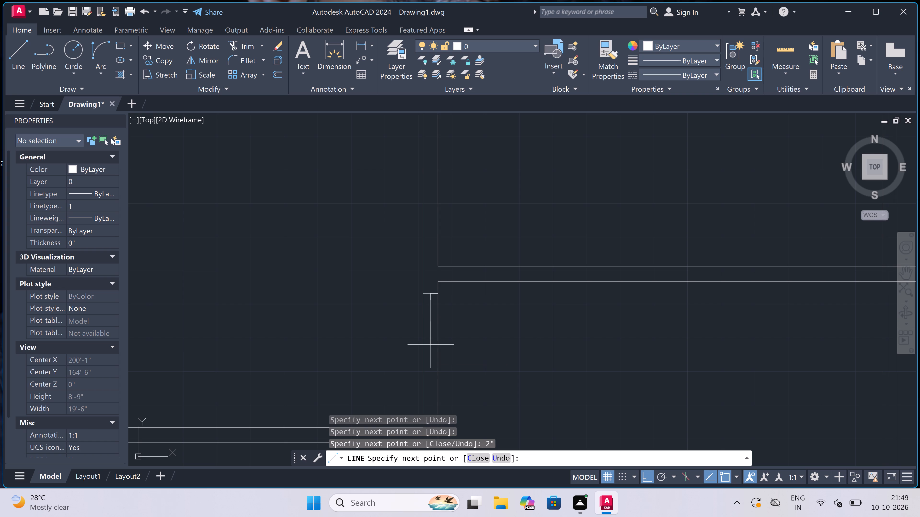
pyautogui.write("3'")
pyautogui.press('space')
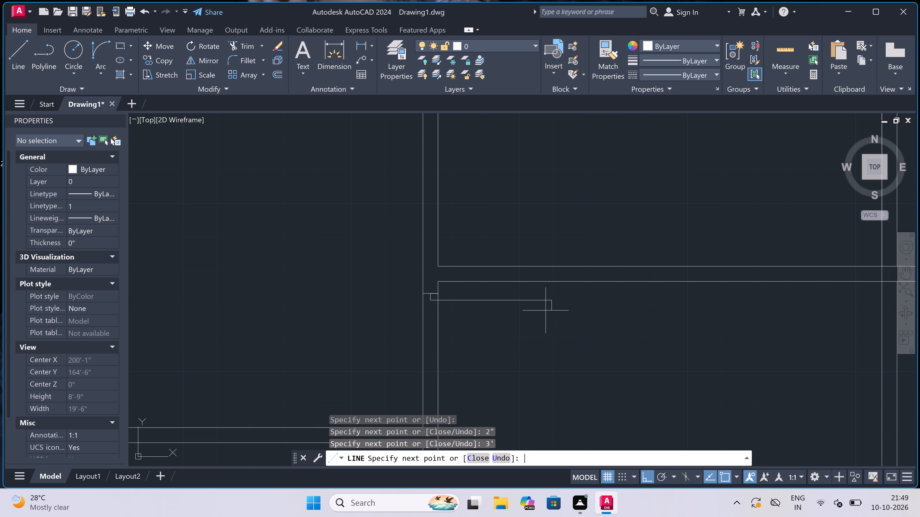
pyautogui.press('Escape')
# Draw the opposite jamb across the central wall just above the lobby's south wall, with a 2" stop at mid-wall pointing north.
pyautogui.scroll(-3, 457, 242)
pyautogui.scroll(3, 460, 271)
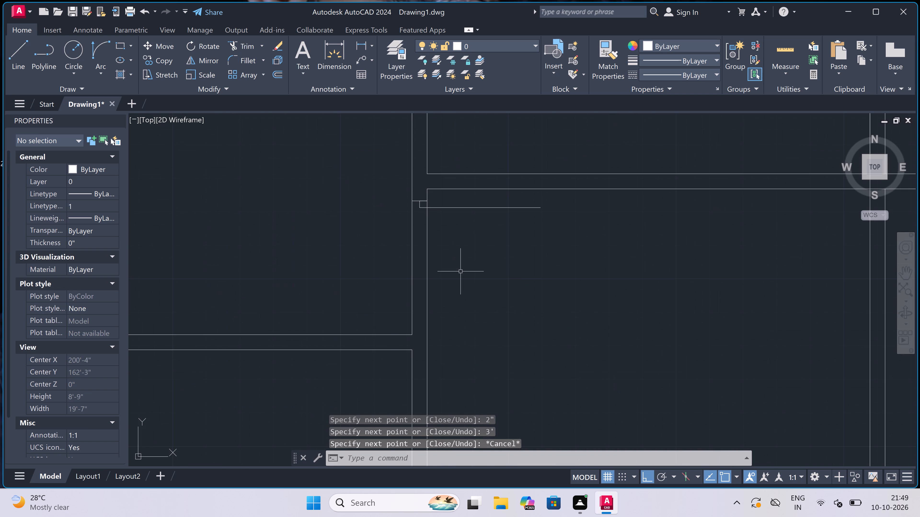
pyautogui.press('space')
pyautogui.click(416, 311)
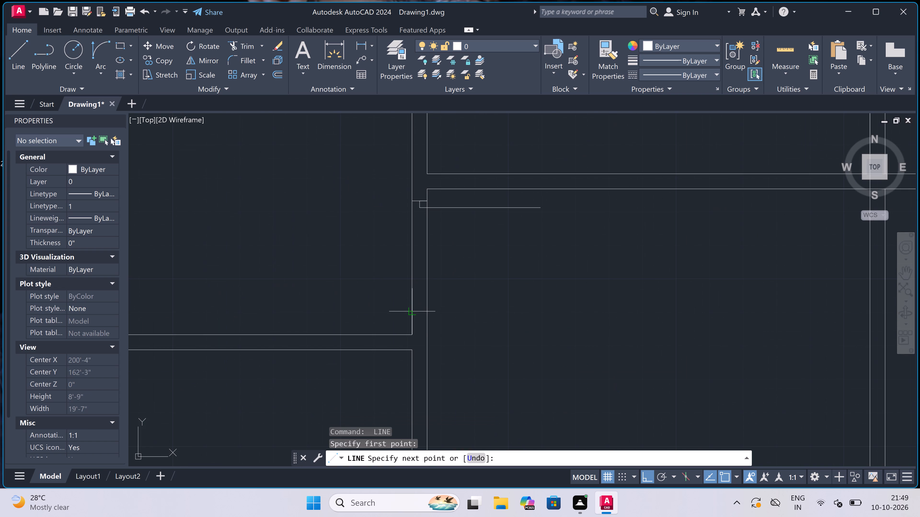
pyautogui.click(430, 314)
pyautogui.click(422, 312)
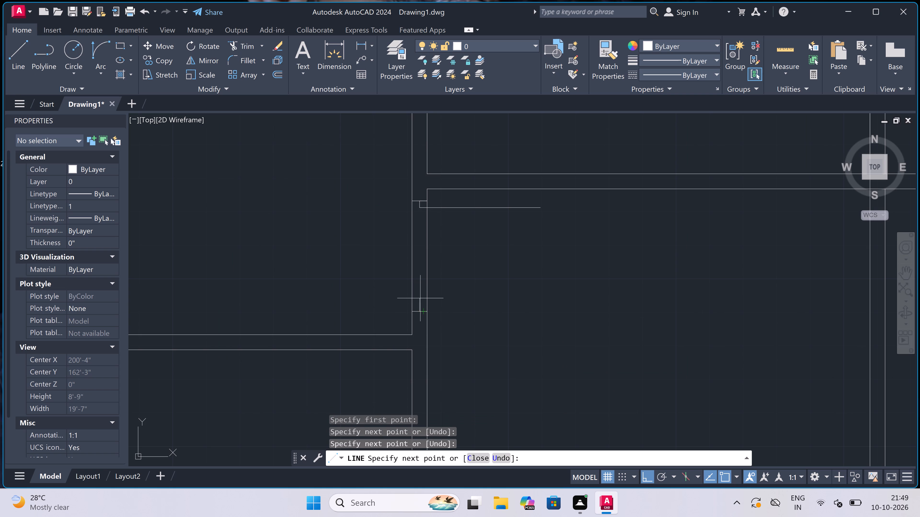
pyautogui.write('2"')
pyautogui.press('space')
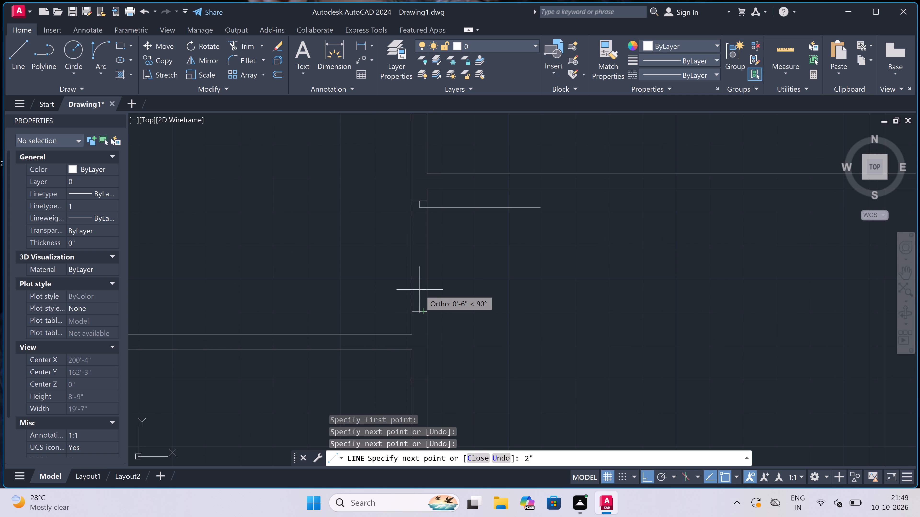
pyautogui.press('Escape')
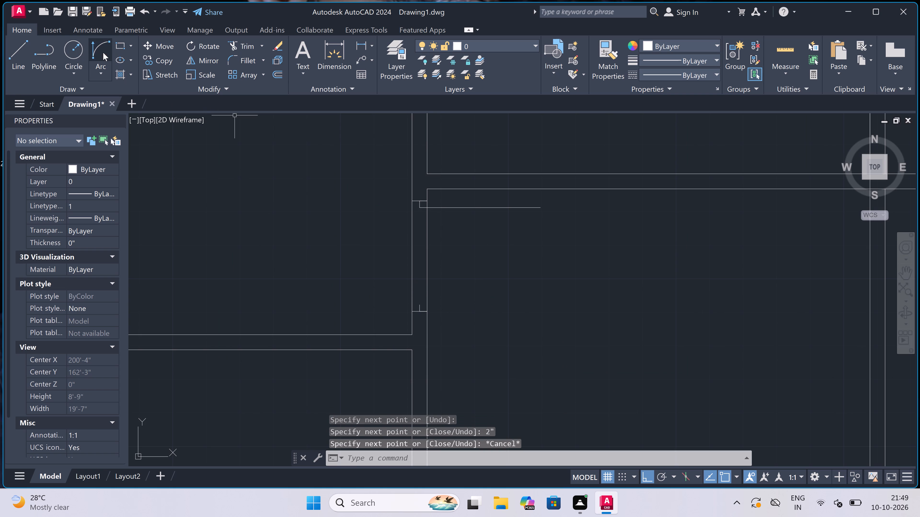
# Draw the door swing arc from the leaf's east end to the tip of the lower jamb's stop, bulging southeast.
pyautogui.click(93, 51)
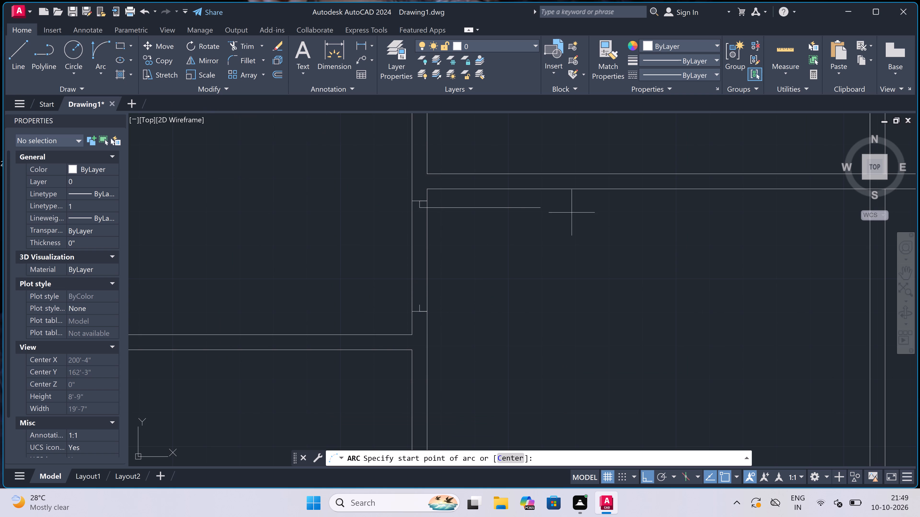
pyautogui.moveTo(543, 209); pyautogui.dragTo(542, 211)
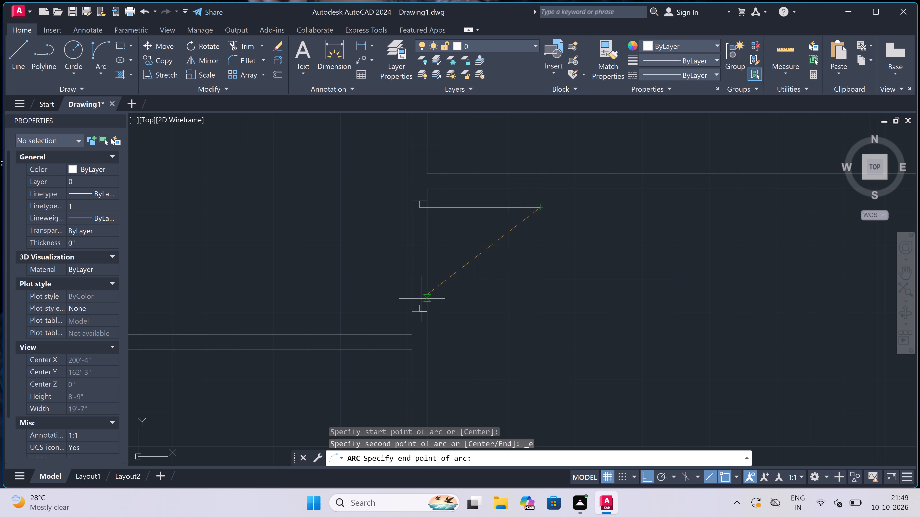
pyautogui.click(420, 300)
pyautogui.click(468, 330)
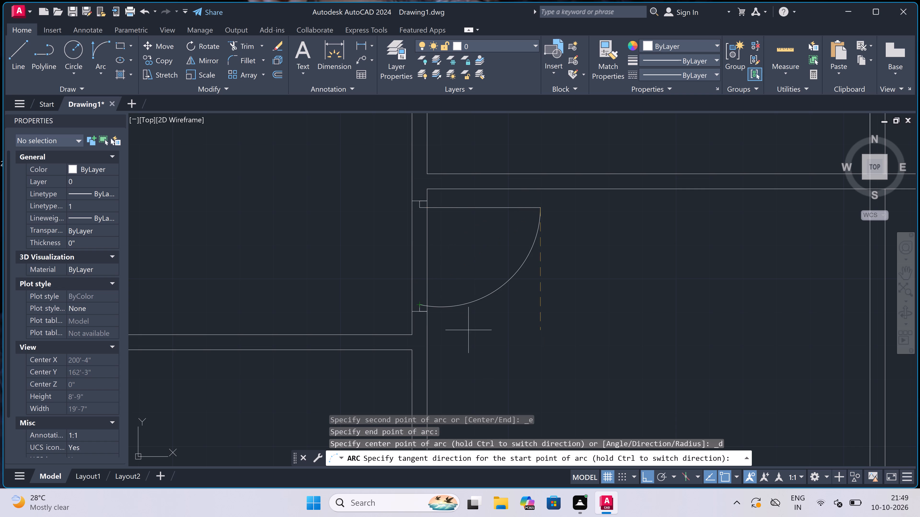
# Trim both central wall faces between the jambs of the 3' door just south of the eastern dividing wall.
pyautogui.press('t')
pyautogui.press('t')
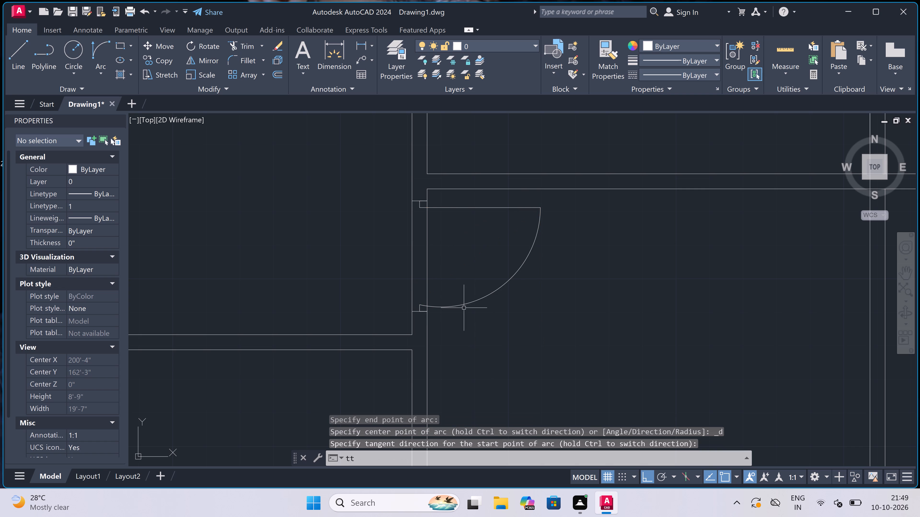
pyautogui.press('Escape')
pyautogui.press('t')
pyautogui.press('r')
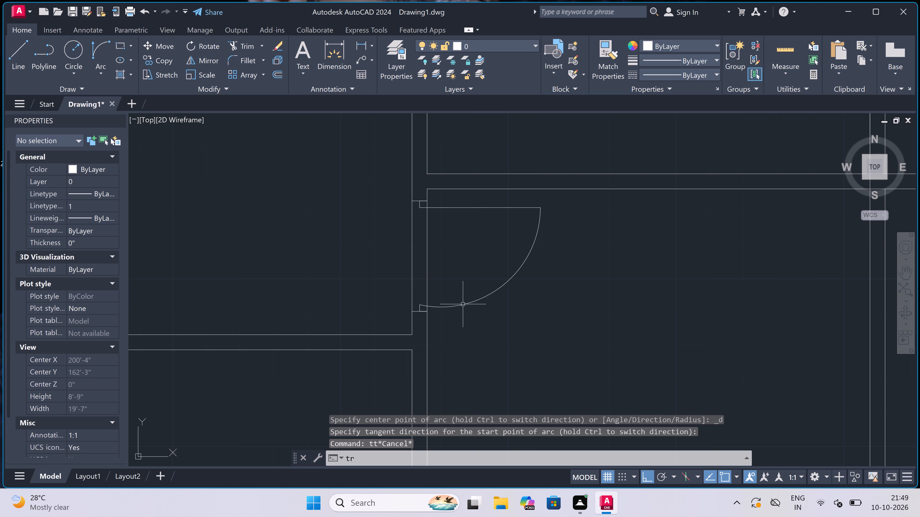
pyautogui.press('space')
pyautogui.click(461, 248)
pyautogui.click(371, 261)
pyautogui.scroll(-5, 381, 253)
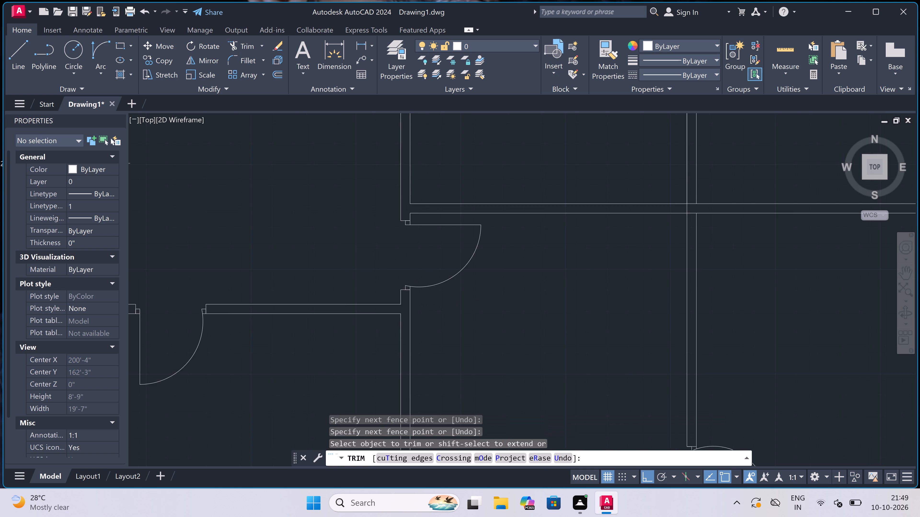
pyautogui.press('Escape')
# Draw a jamb across the central wall just above the eastern dividing wall, with a 2" upward stop at mid-wall and a 2' leaf line eastward.
pyautogui.scroll(3, 385, 236)
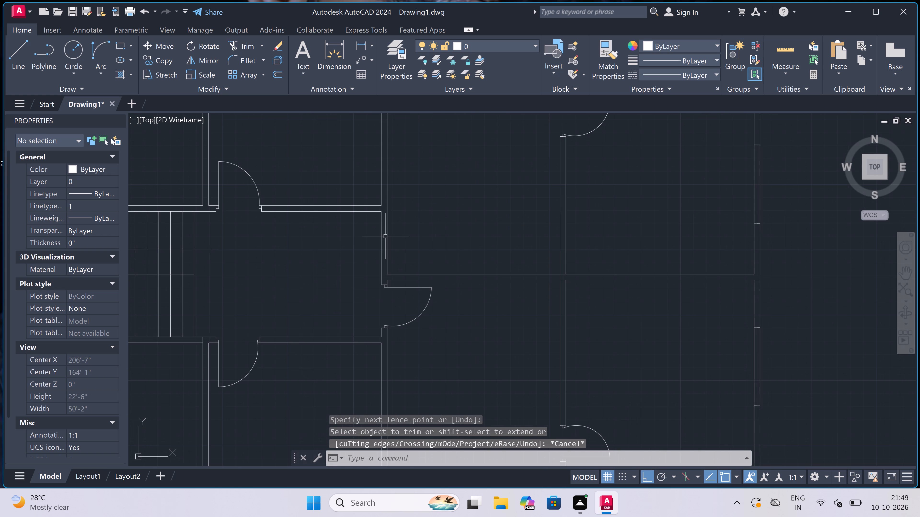
pyautogui.press('l')
pyautogui.press('space')
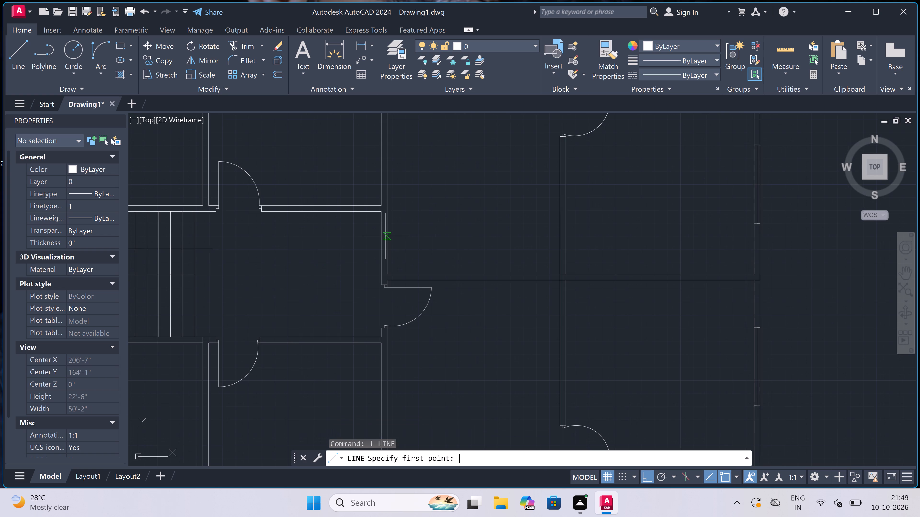
pyautogui.scroll(3, 385, 236)
pyautogui.scroll(-1, 383, 359)
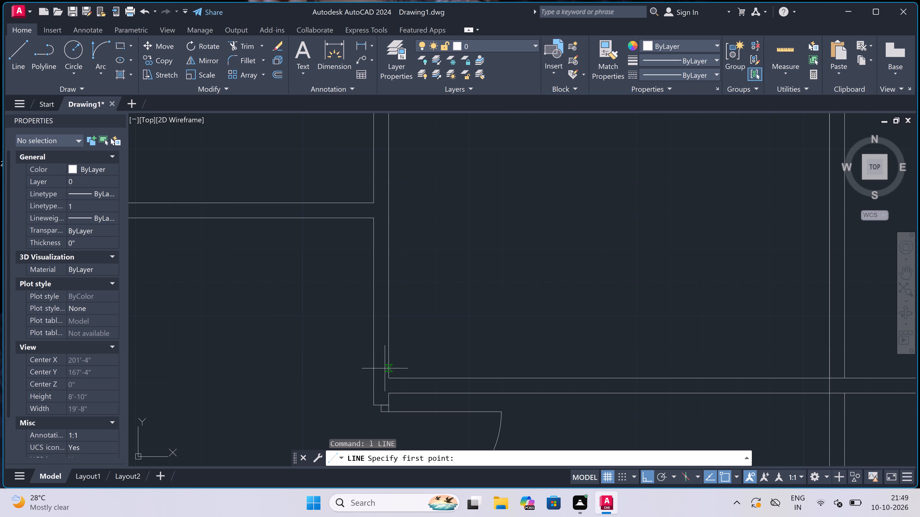
pyautogui.click(389, 360)
pyautogui.click(373, 356)
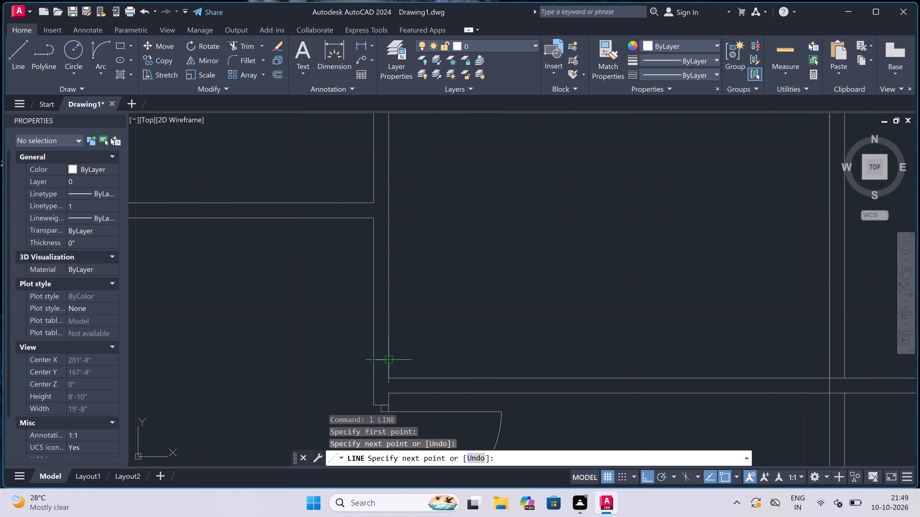
pyautogui.click(385, 363)
pyautogui.scroll(2, 376, 353)
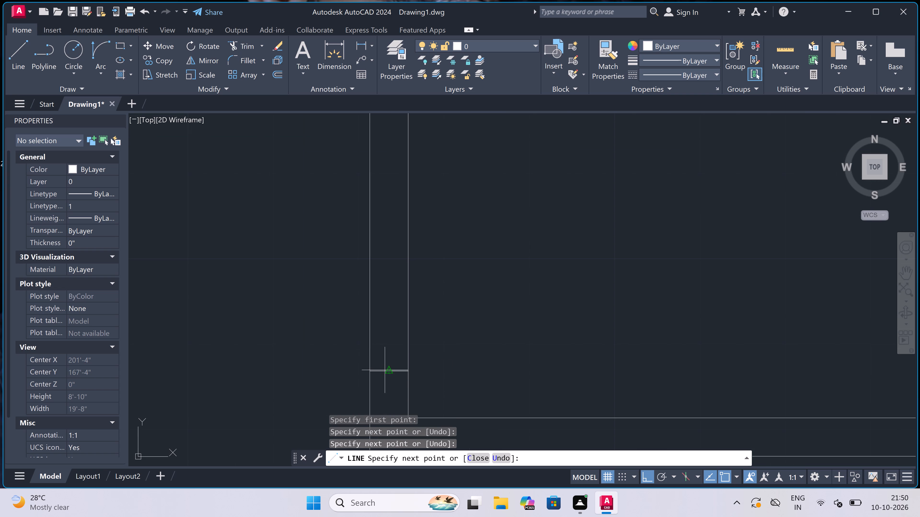
pyautogui.click(385, 370)
pyautogui.write('2"')
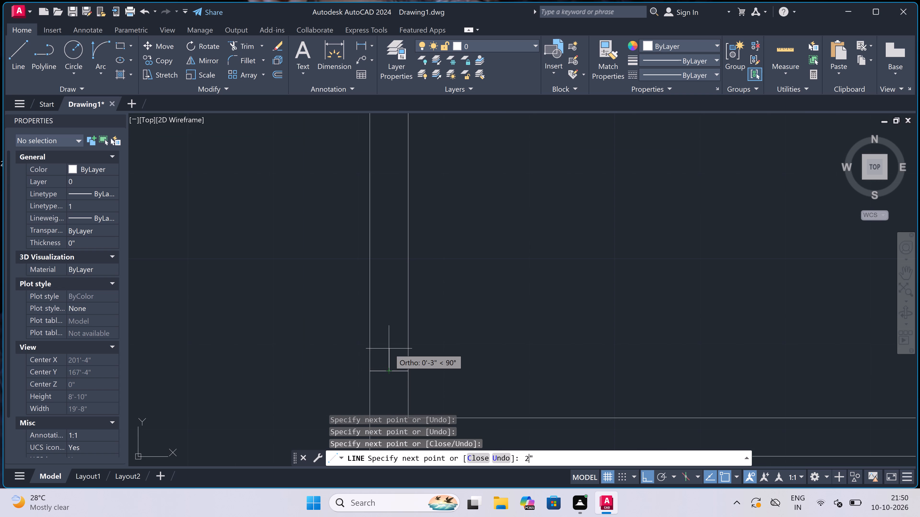
pyautogui.press('space')
pyautogui.write("2'")
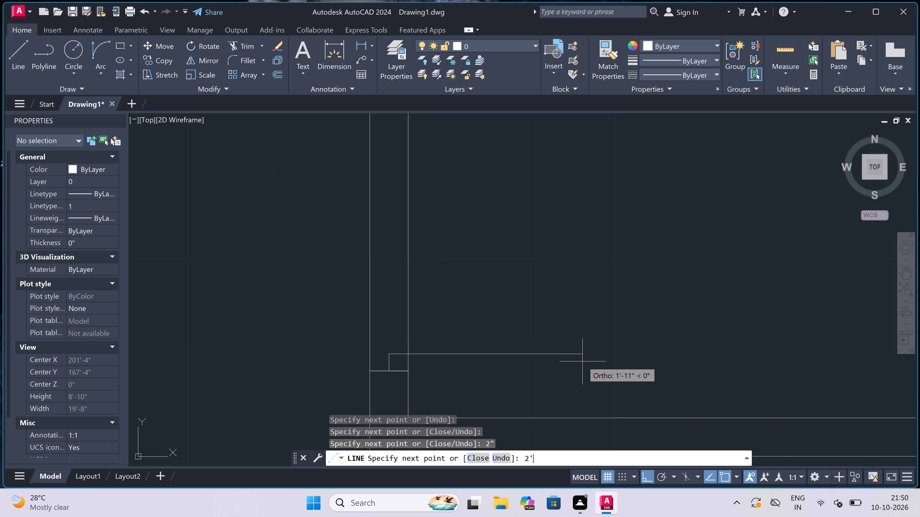
pyautogui.press('space')
pyautogui.press('Escape')
# Draw the opposite jamb across the central wall north of the 2' leaf, with a 2" stop at mid-wall pointing south.
pyautogui.press('space')
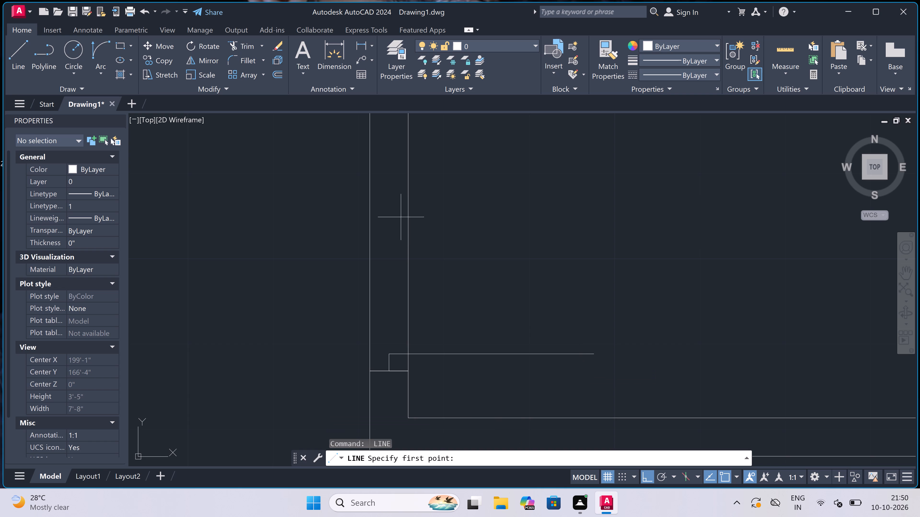
pyautogui.moveTo(372, 190); pyautogui.dragTo(375, 191)
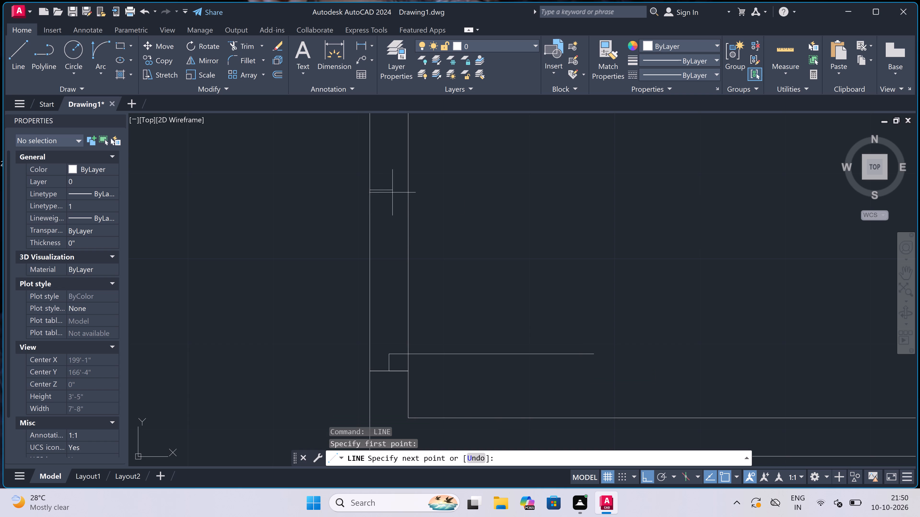
pyautogui.click(409, 191)
pyautogui.moveTo(386, 191); pyautogui.dragTo(386, 194)
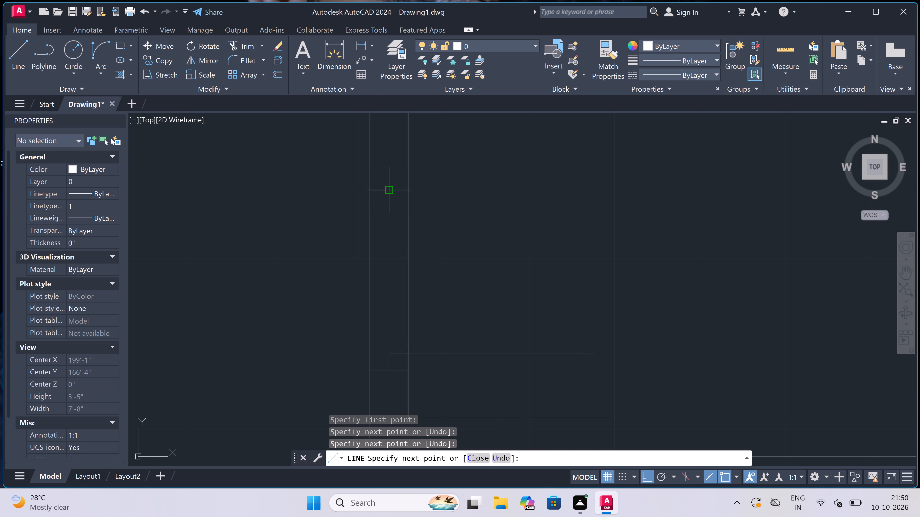
pyautogui.write('2"')
pyautogui.press('space')
pyautogui.press('Escape')
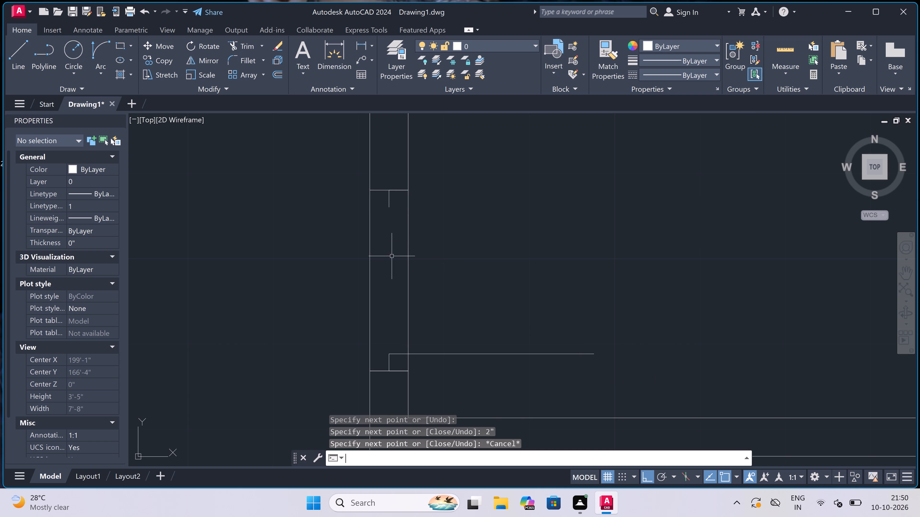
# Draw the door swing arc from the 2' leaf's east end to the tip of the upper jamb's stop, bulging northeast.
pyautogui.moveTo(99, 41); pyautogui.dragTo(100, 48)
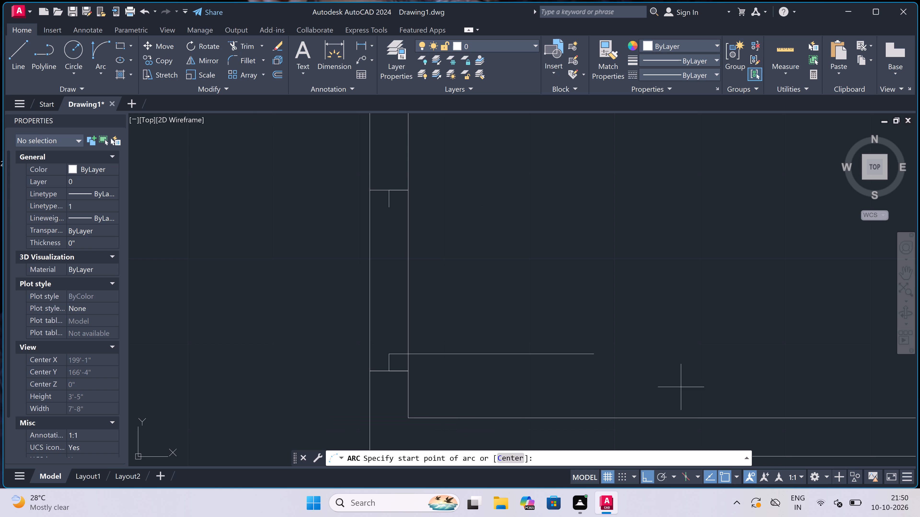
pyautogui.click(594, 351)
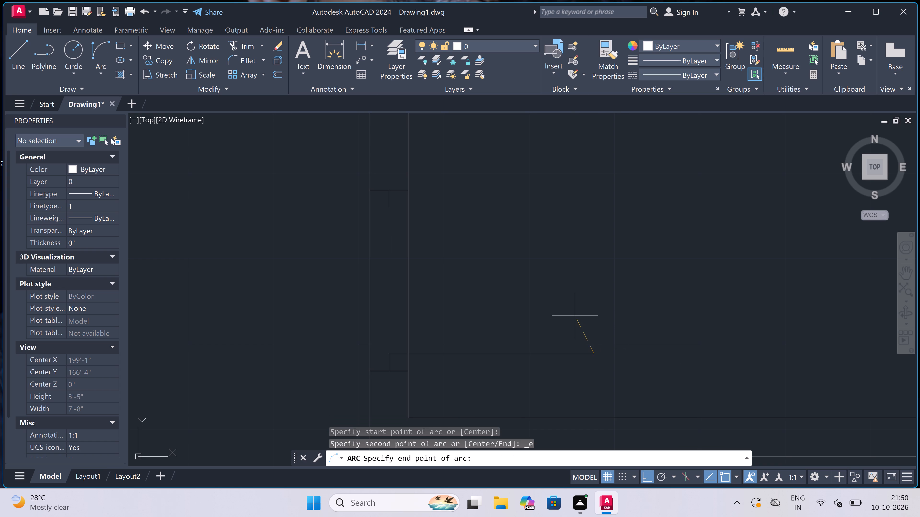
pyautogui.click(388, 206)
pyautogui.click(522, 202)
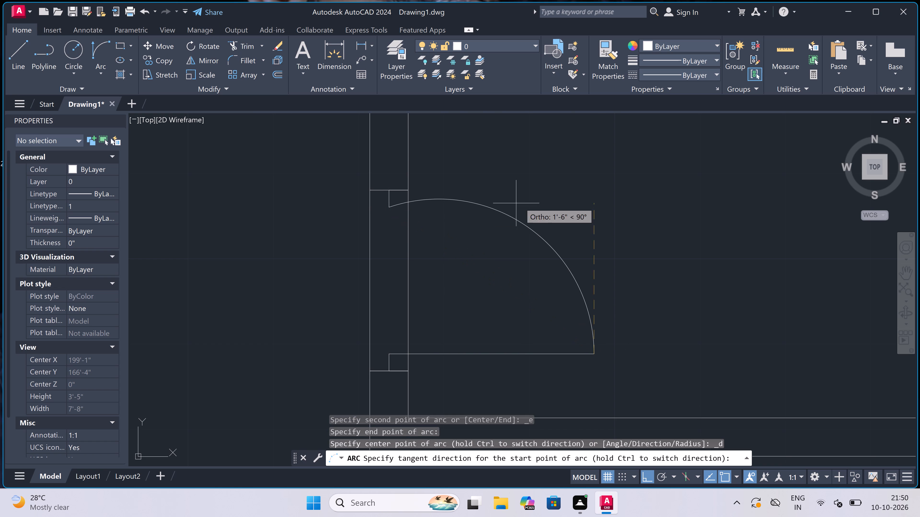
# Trim both central wall faces between the two jambs of the door north of the eastern dividing wall.
pyautogui.press('t')
pyautogui.press('r')
pyautogui.press('space')
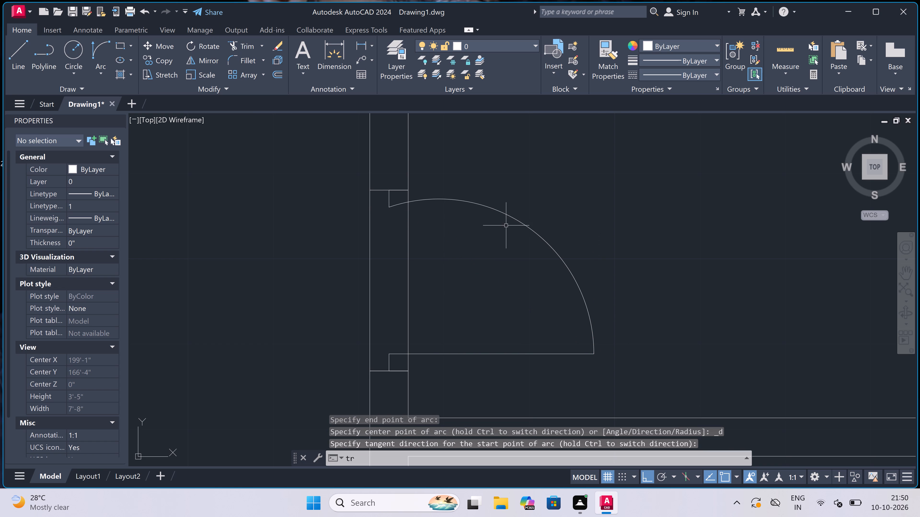
pyautogui.click(493, 246)
pyautogui.click(347, 278)
pyautogui.scroll(-5, 384, 261)
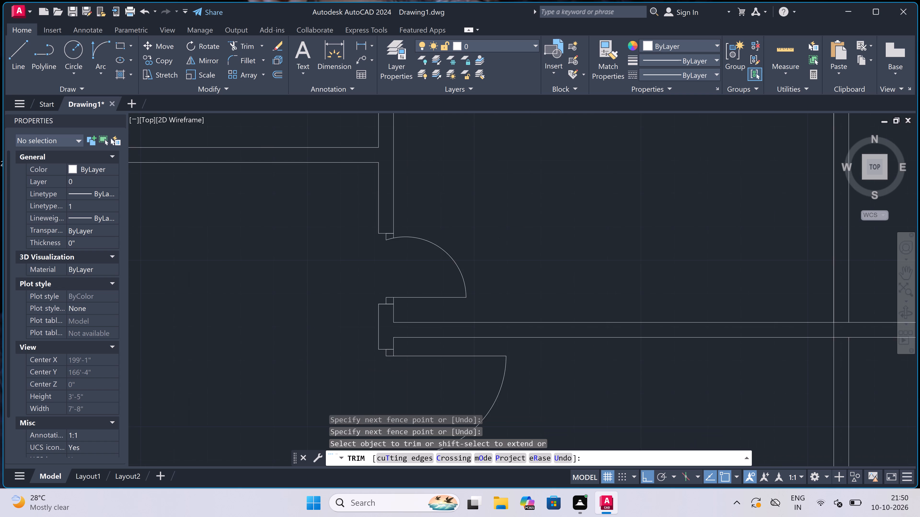
pyautogui.press('Escape')
# Trim the remaining wall lines inside the crossing of the eastern dividing wall and the eastern rooms' west wall.
pyautogui.scroll(-2, 384, 261)
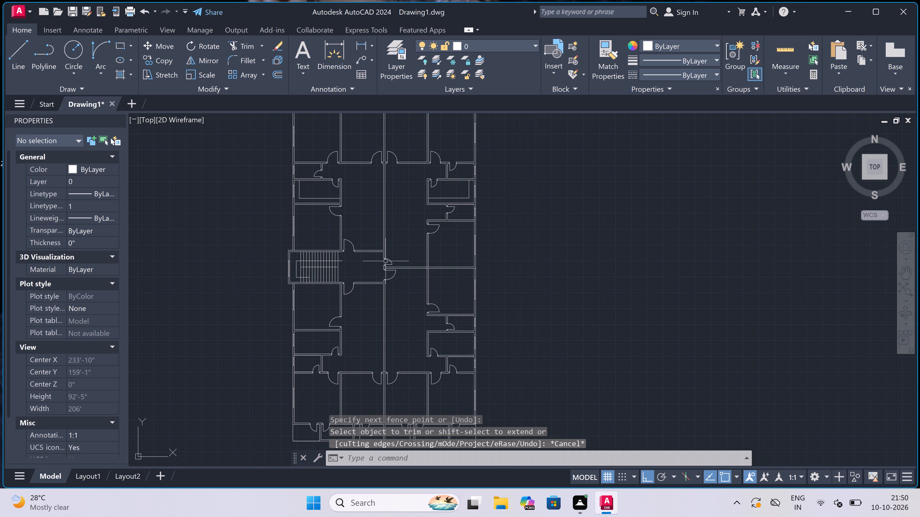
pyautogui.scroll(2, 433, 268)
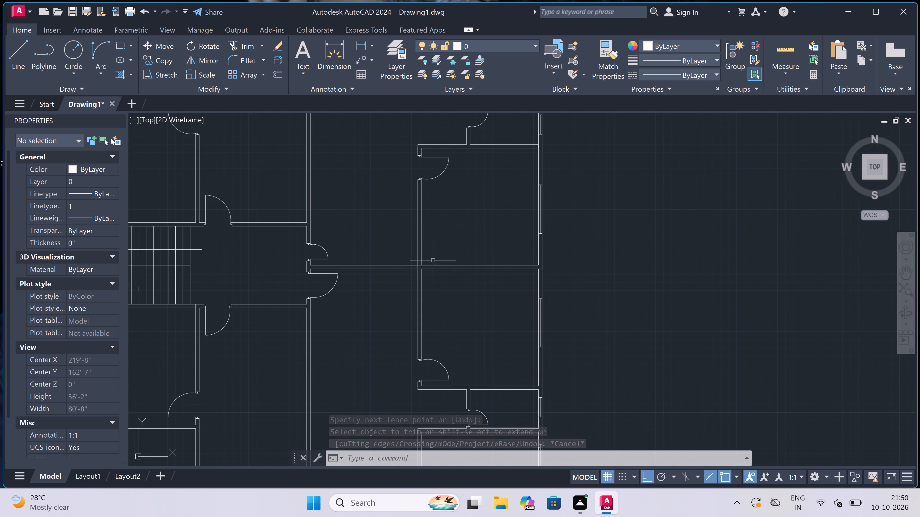
pyautogui.scroll(4, 422, 265)
pyautogui.write('tr')
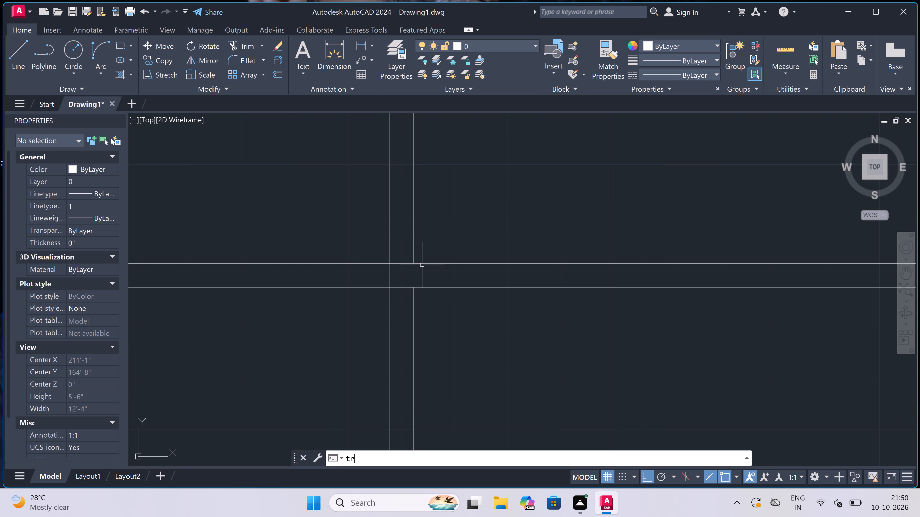
pyautogui.press('space')
pyautogui.scroll(2, 398, 269)
pyautogui.click(311, 280)
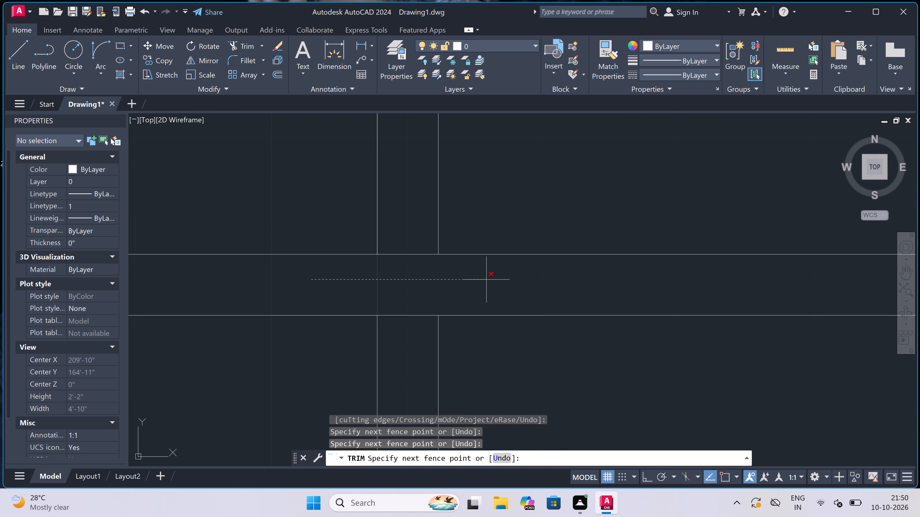
pyautogui.click(486, 280)
pyautogui.scroll(-4, 434, 252)
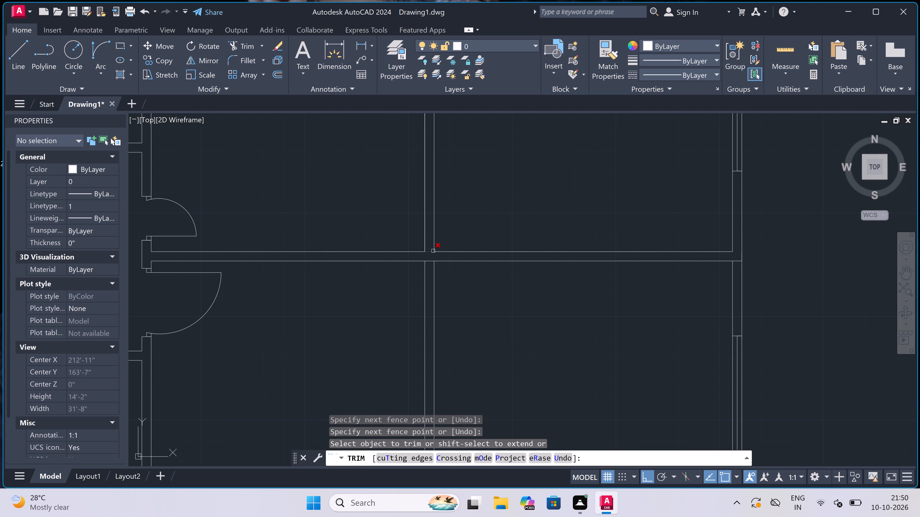
pyautogui.scroll(2, 433, 251)
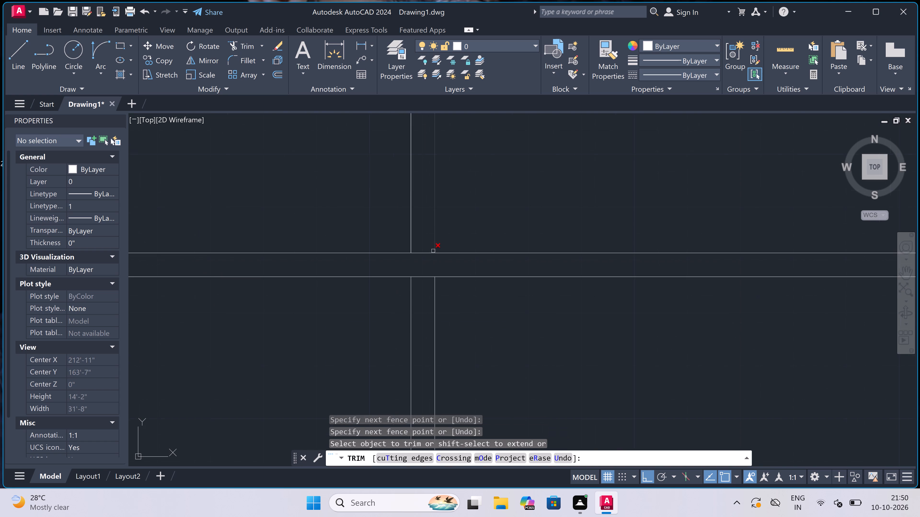
pyautogui.click(426, 225)
pyautogui.click(420, 296)
pyautogui.scroll(-6, 422, 256)
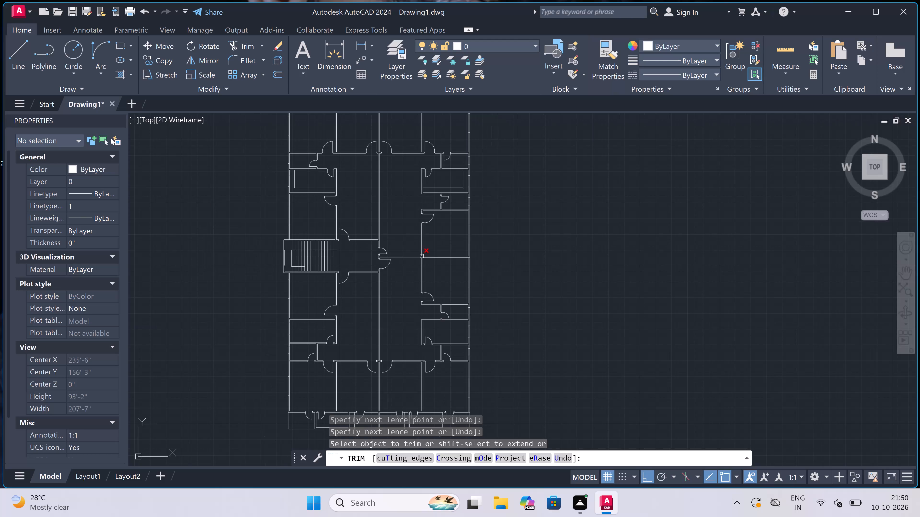
pyautogui.scroll(2, 392, 287)
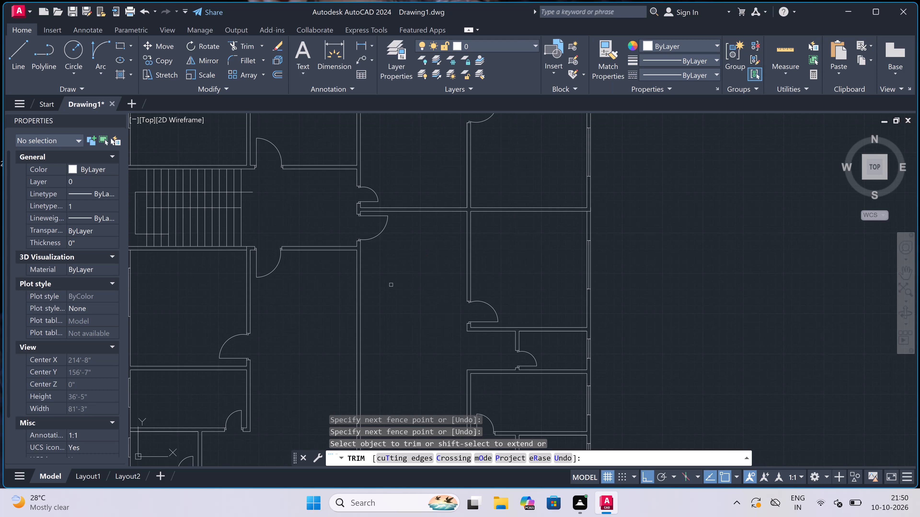
pyautogui.scroll(-1, 391, 285)
pyautogui.press('Escape')
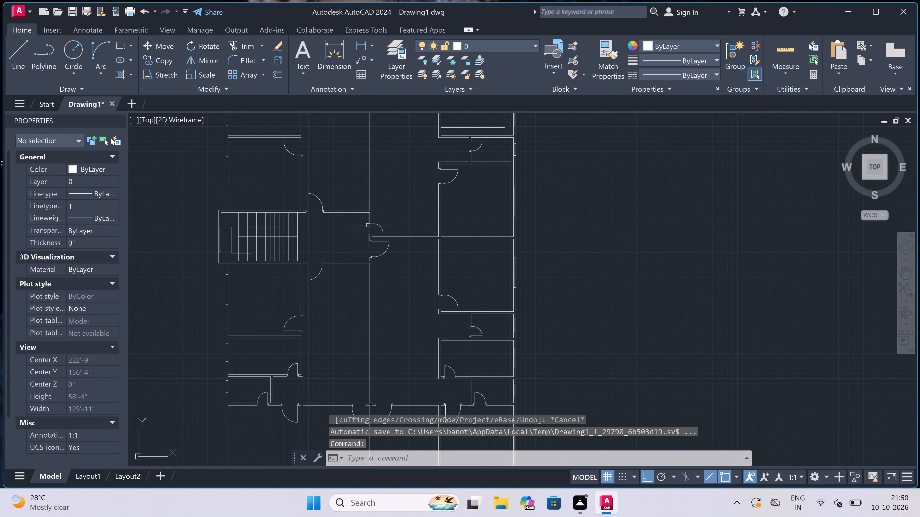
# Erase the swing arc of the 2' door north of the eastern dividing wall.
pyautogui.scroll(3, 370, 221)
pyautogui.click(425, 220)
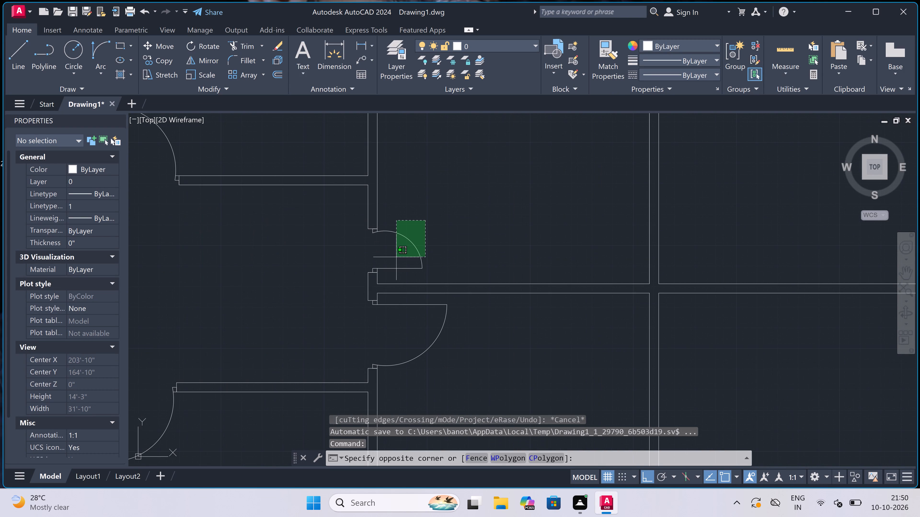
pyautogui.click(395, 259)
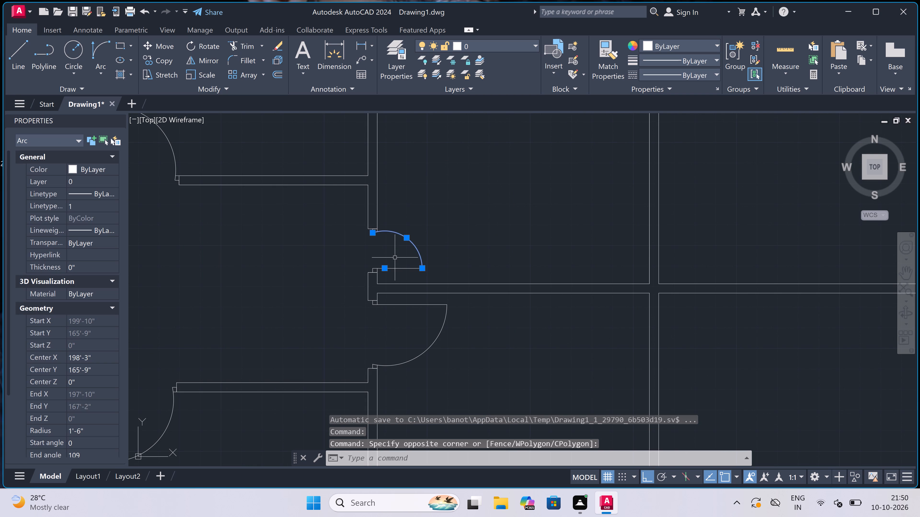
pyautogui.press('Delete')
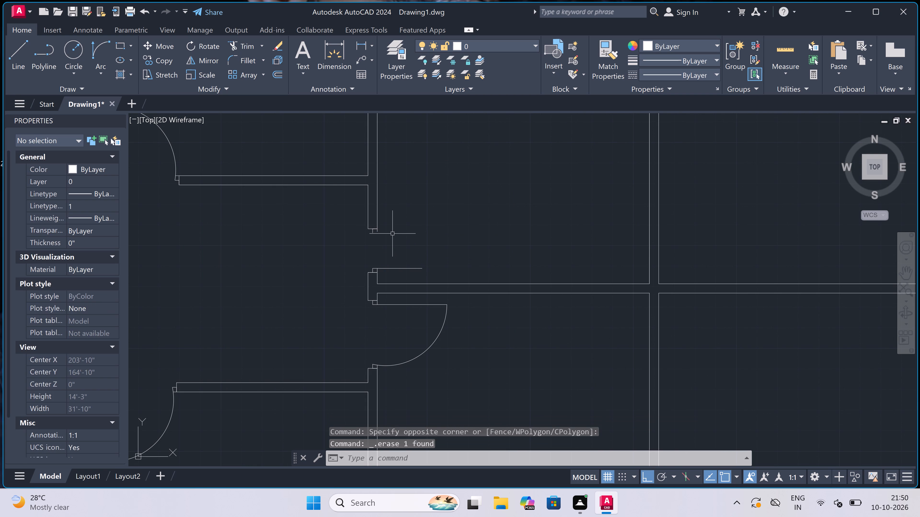
# Draw a new jamb line across the central wall above the northern door's upper jamb, with a 2" stop down from its midpoint.
pyautogui.press('l')
pyautogui.press('space')
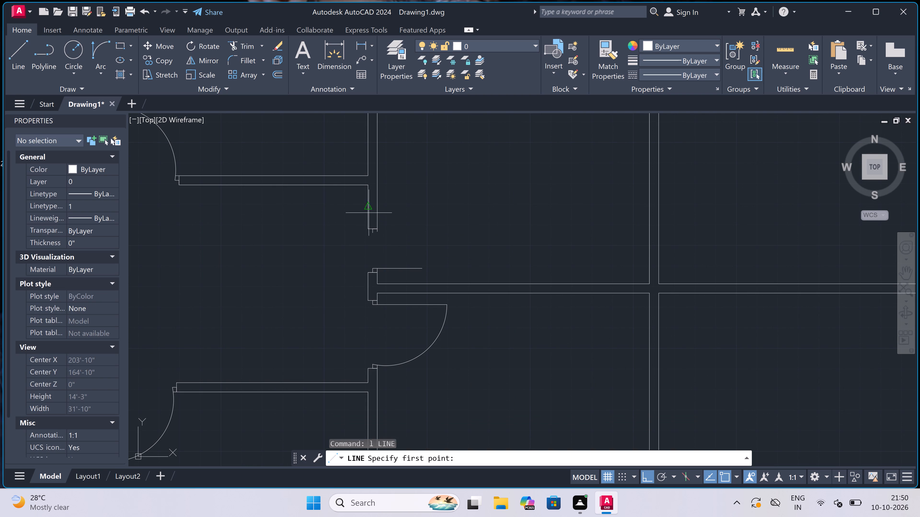
pyautogui.scroll(2, 368, 210)
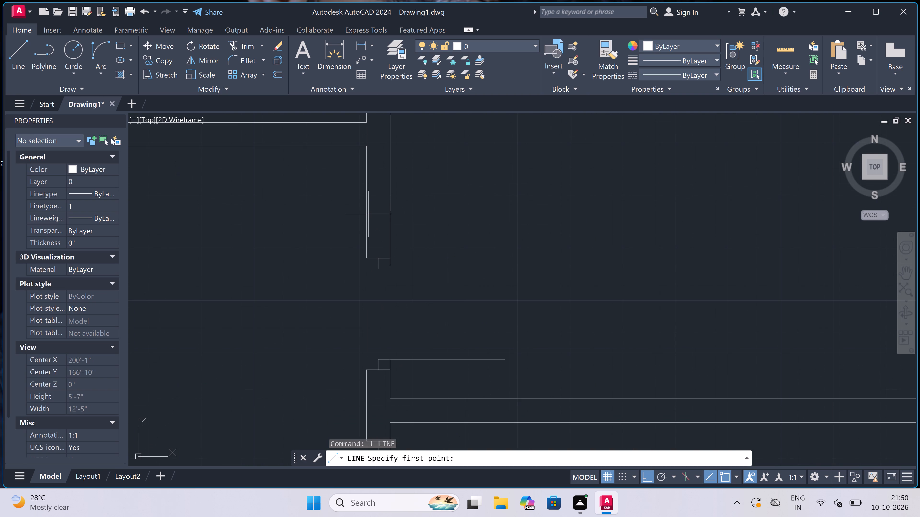
pyautogui.click(368, 225)
pyautogui.click(391, 228)
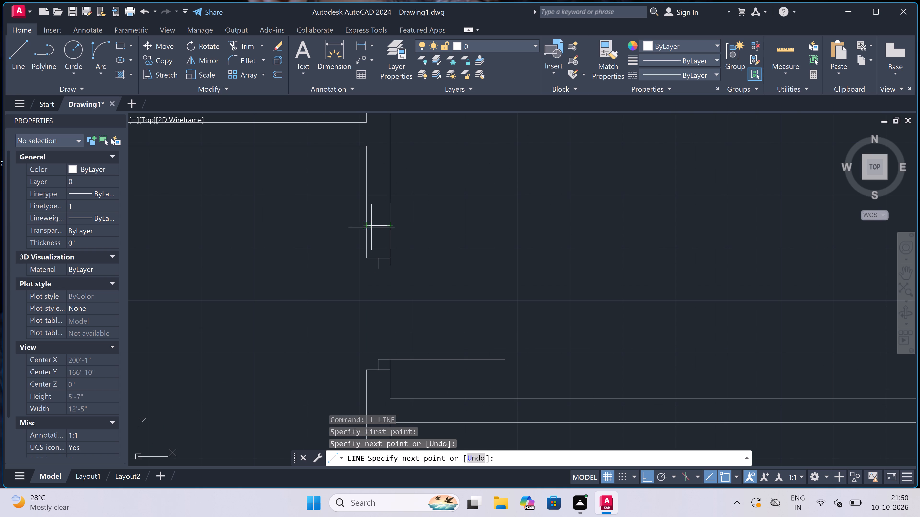
pyautogui.click(376, 224)
pyautogui.write('2"')
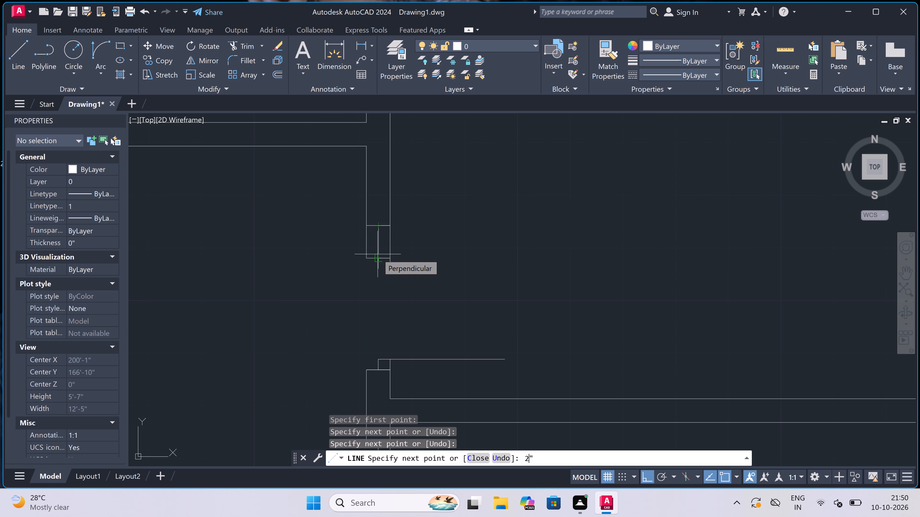
pyautogui.press('space')
pyautogui.press('Escape')
# Trim both central wall faces between the new upper jamb and the old one.
pyautogui.press('t')
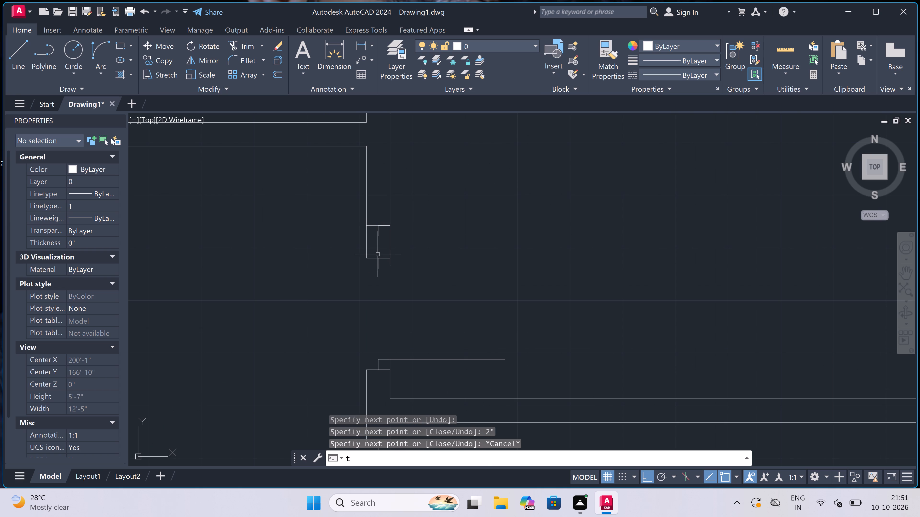
pyautogui.press('r')
pyautogui.press('space')
pyautogui.scroll(1, 402, 258)
pyautogui.click(405, 246)
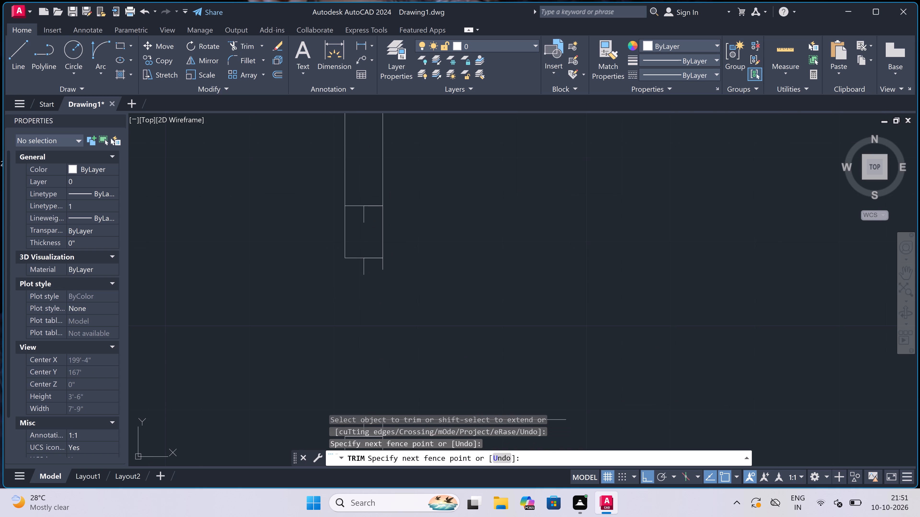
pyautogui.click(270, 252)
pyautogui.press('Escape')
# Erase the old upper jamb, its stop and the leftover wall stub of the northern lobby door.
pyautogui.moveTo(393, 249); pyautogui.dragTo(390, 252)
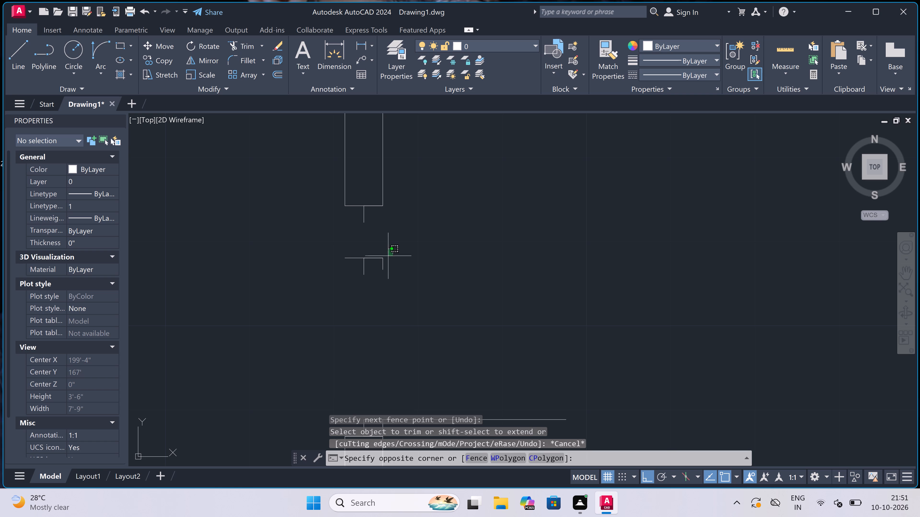
pyautogui.click(321, 282)
pyautogui.press('Delete')
# Draw the door swing arc from the leaf's east end to the tip of the new upper stop, bulging northeast.
pyautogui.scroll(-1, 321, 280)
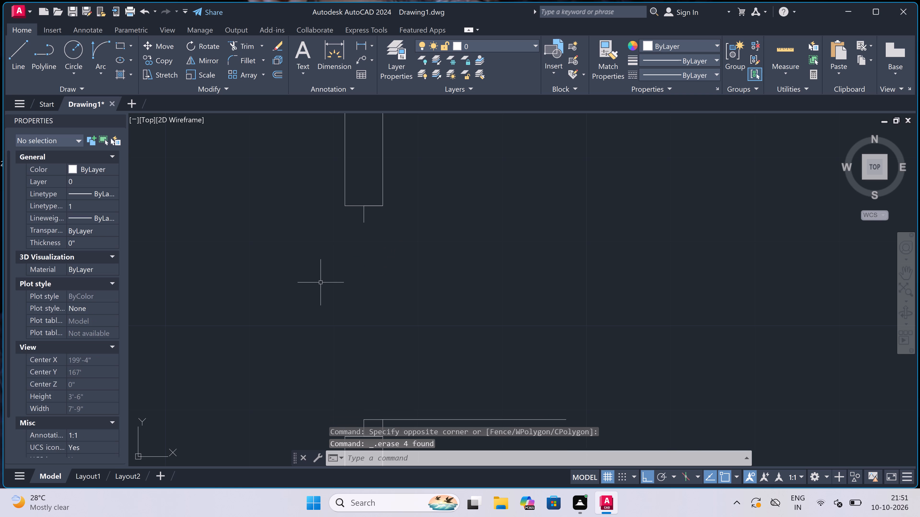
pyautogui.click(104, 44)
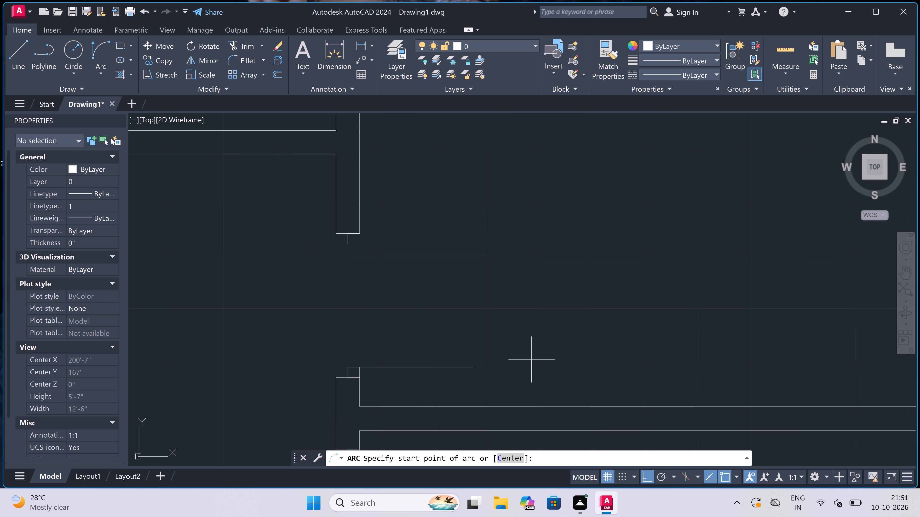
pyautogui.click(475, 363)
pyautogui.click(348, 245)
pyautogui.click(442, 231)
# Review the whole floor plan, including the stair lobby doors and the rooms along the south edge.
pyautogui.scroll(-4, 442, 231)
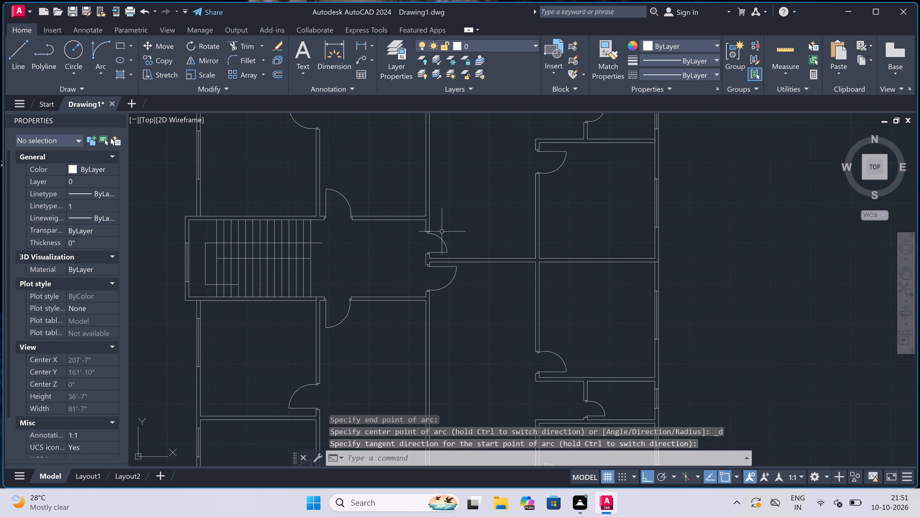
pyautogui.scroll(-2, 377, 282)
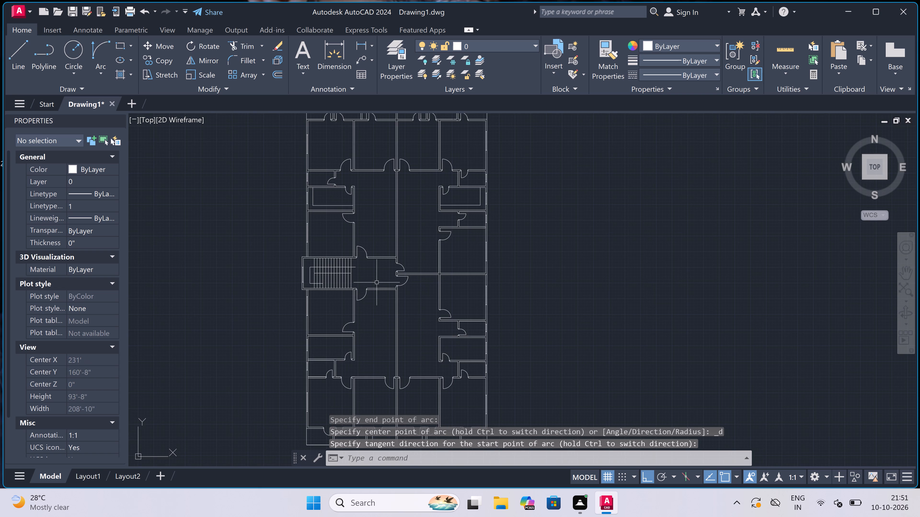
pyautogui.scroll(-1, 373, 279)
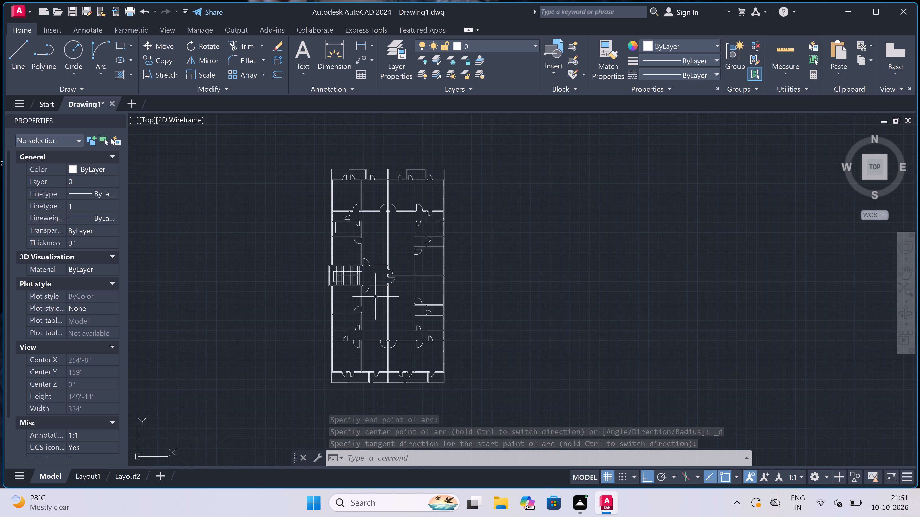
pyautogui.scroll(4, 396, 381)
pyautogui.scroll(-1, 396, 381)
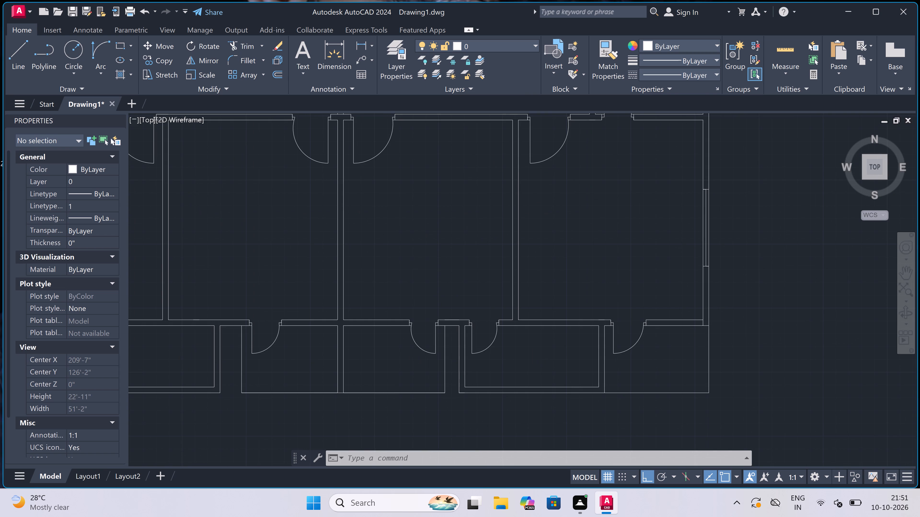
pyautogui.scroll(-1, 397, 377)
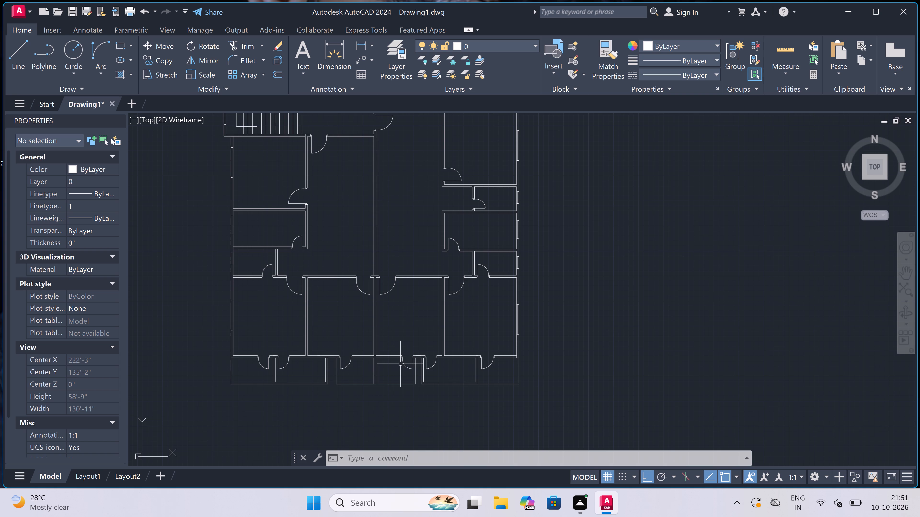
pyautogui.scroll(-1, 395, 342)
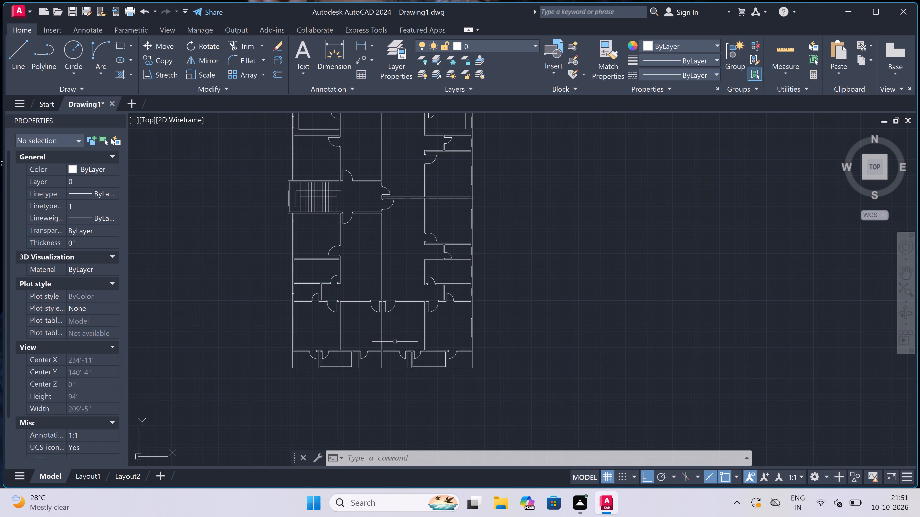
pyautogui.scroll(-2, 395, 342)
pyautogui.scroll(4, 399, 304)
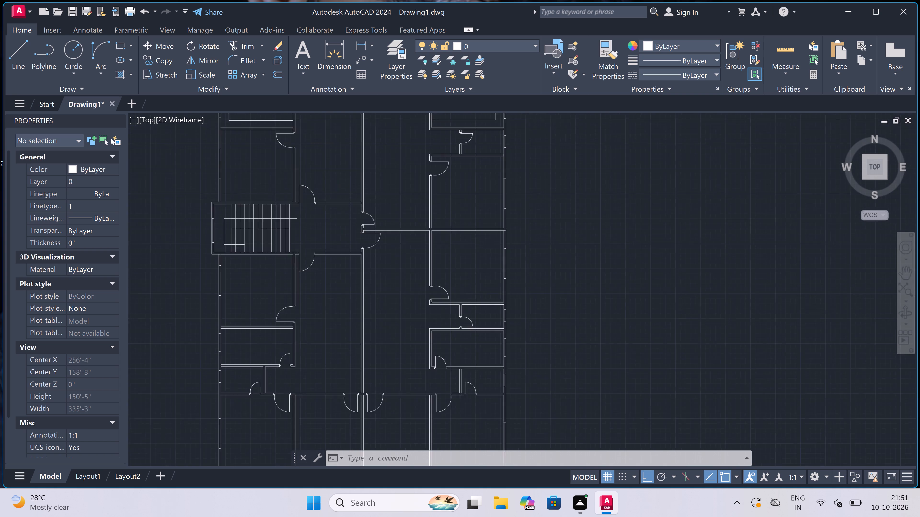
pyautogui.scroll(-3, 399, 304)
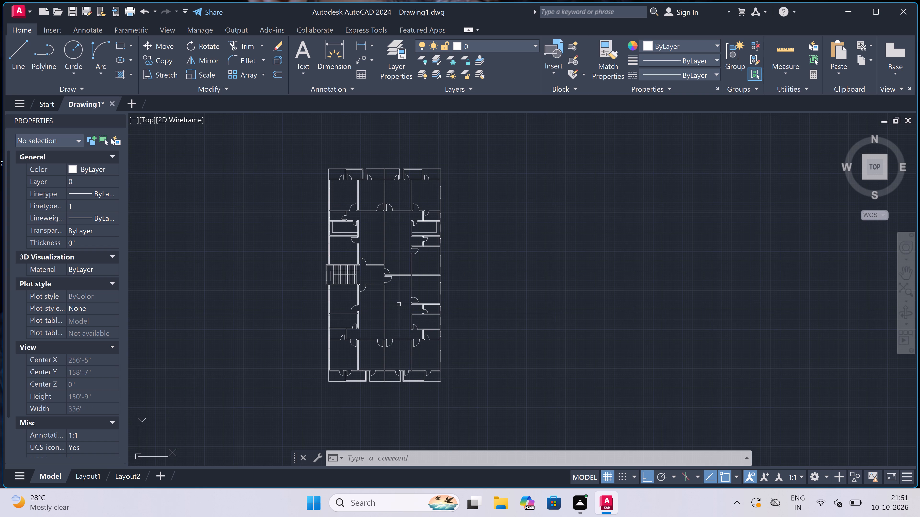
pyautogui.scroll(-1, 399, 304)
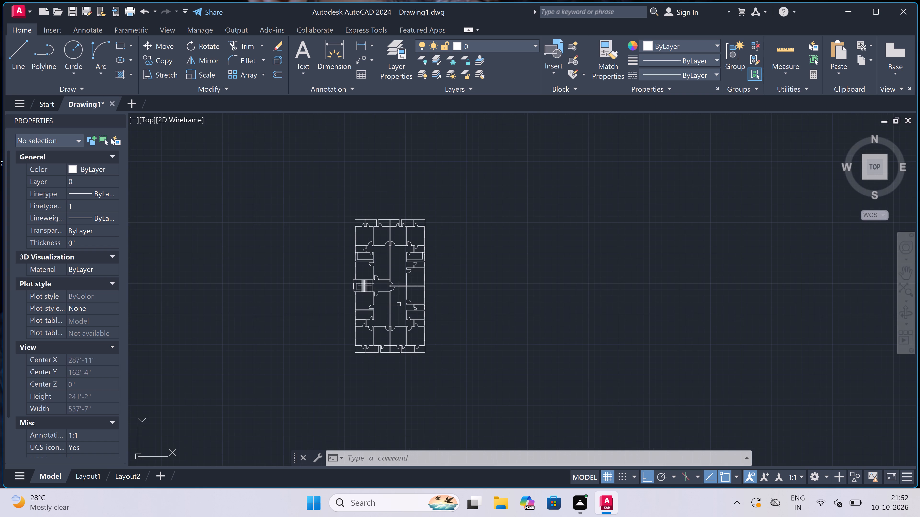
pyautogui.scroll(1, 399, 304)
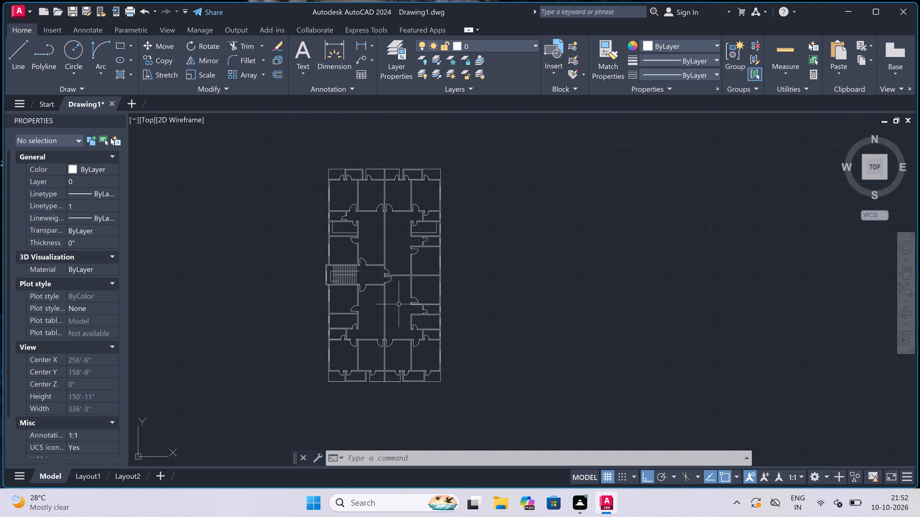
pyautogui.scroll(1, 399, 304)
pyautogui.scroll(-1, 399, 304)
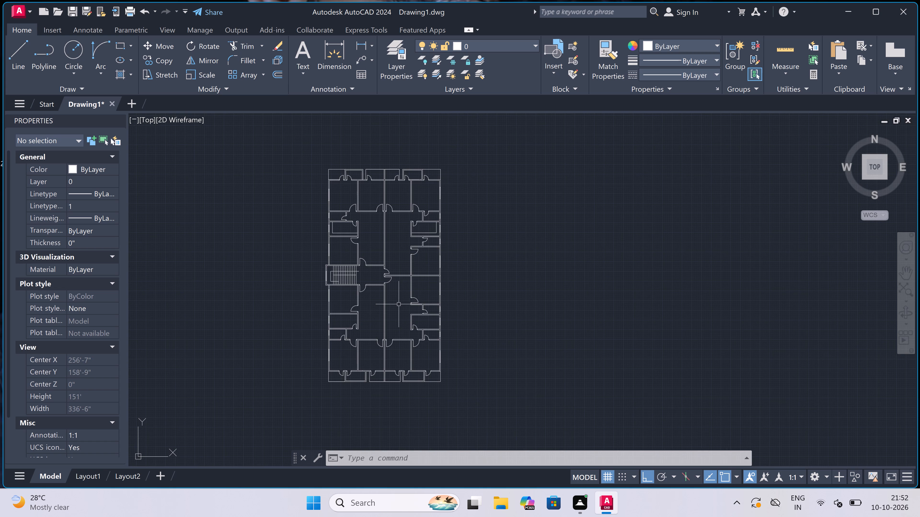
pyautogui.scroll(-1, 399, 303)
pyautogui.scroll(1, 399, 303)
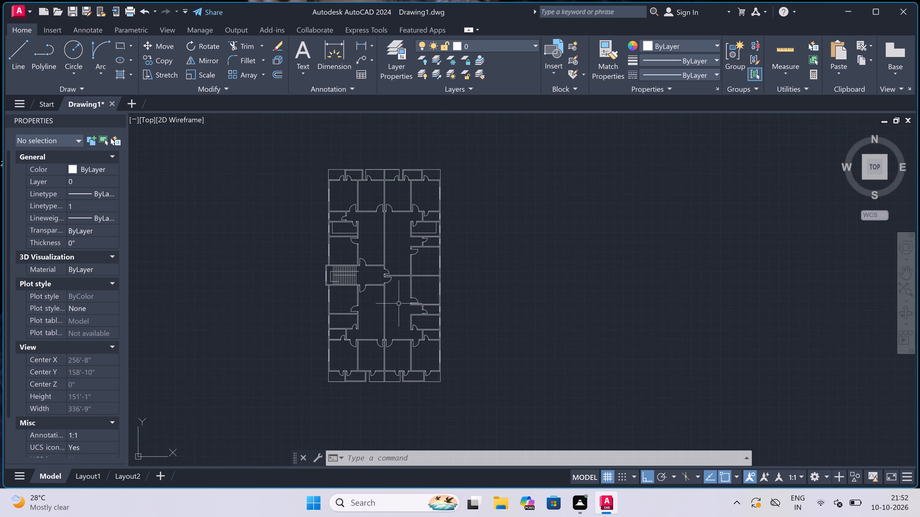
pyautogui.scroll(-1, 399, 303)
pyautogui.scroll(1, 399, 303)
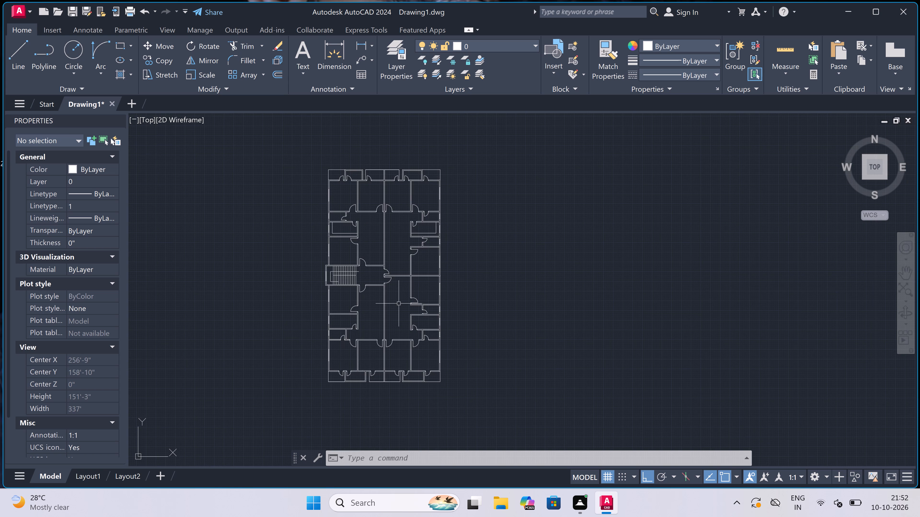
pyautogui.scroll(-1, 399, 303)
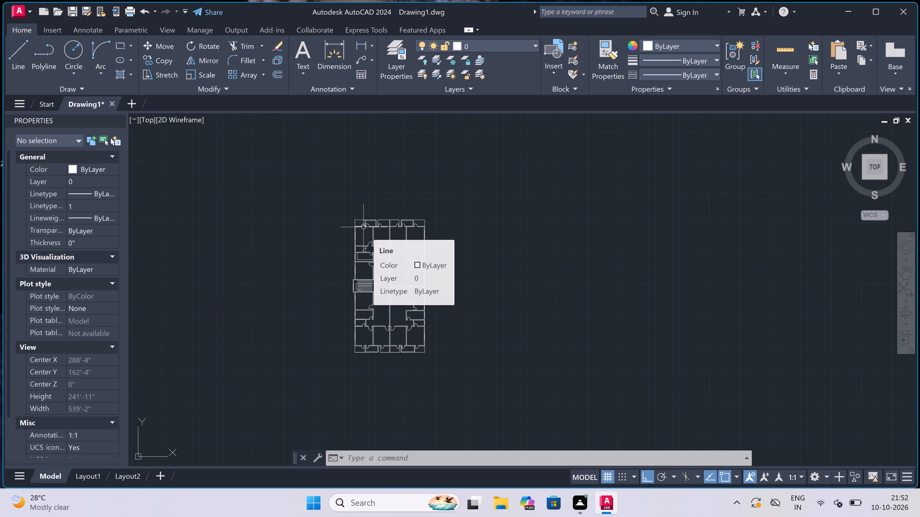
# Add the multiline text label VERANDAH in the open space at the plan's northwest corner.
pyautogui.scroll(3, 351, 212)
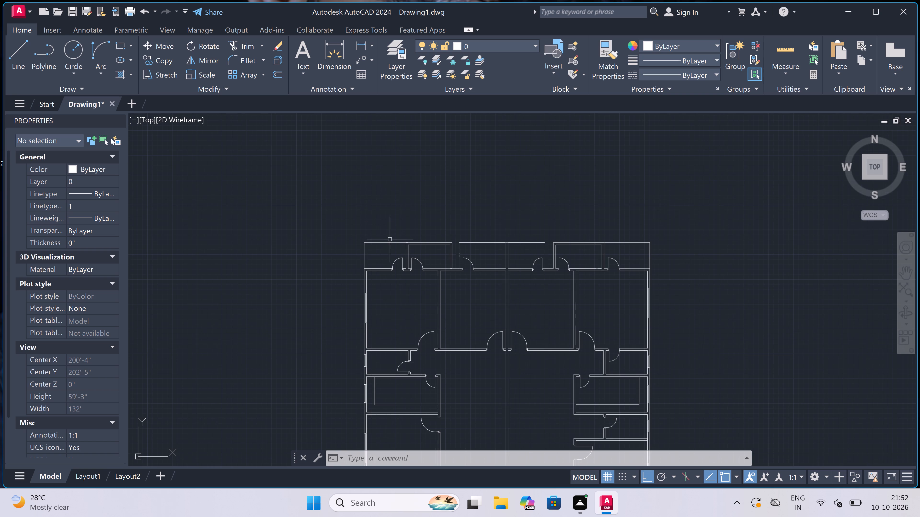
pyautogui.scroll(3, 396, 249)
pyautogui.write('mt')
pyautogui.press('space')
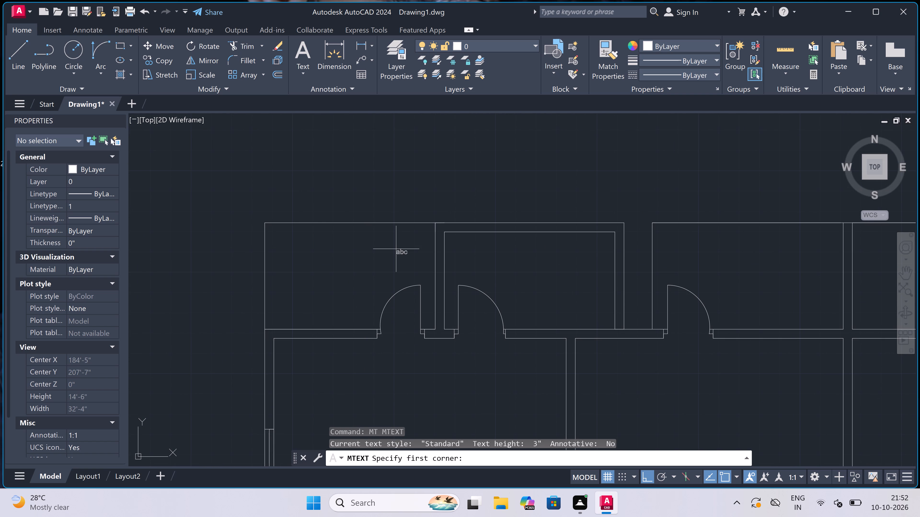
pyautogui.click(290, 267)
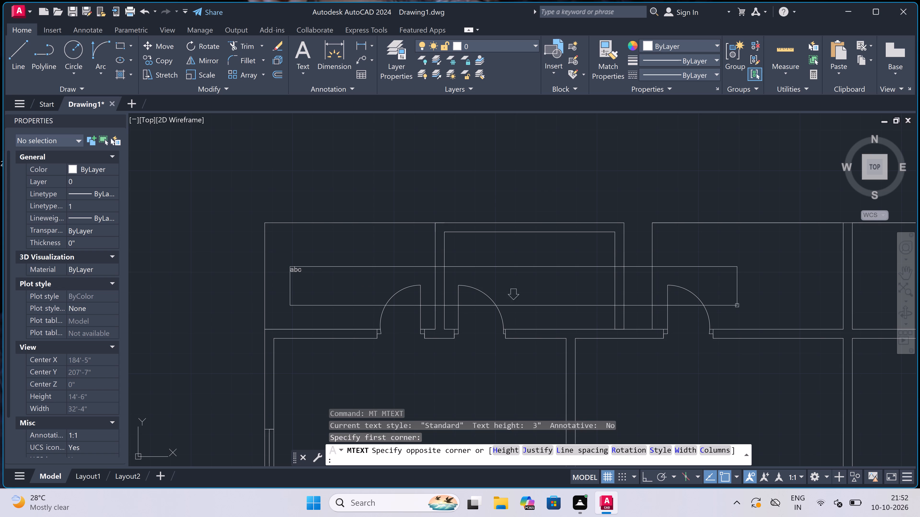
pyautogui.click(742, 282)
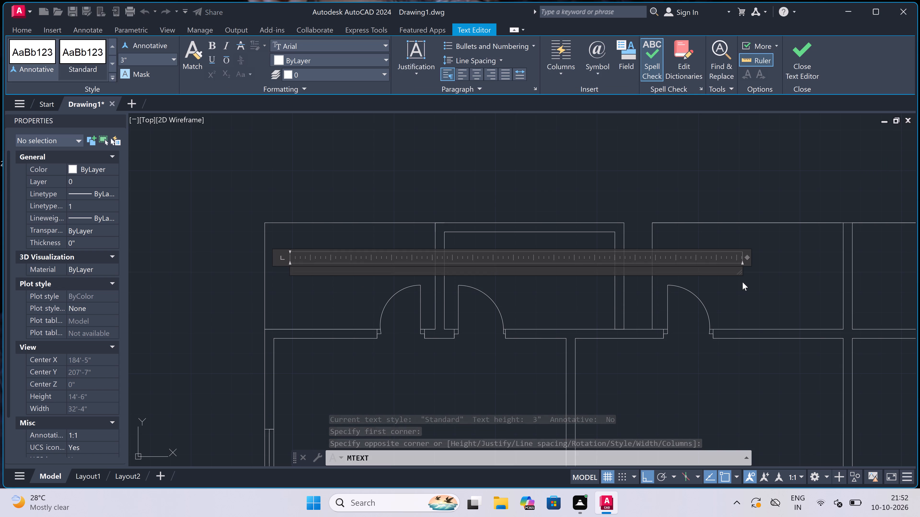
pyautogui.write('VERAN')
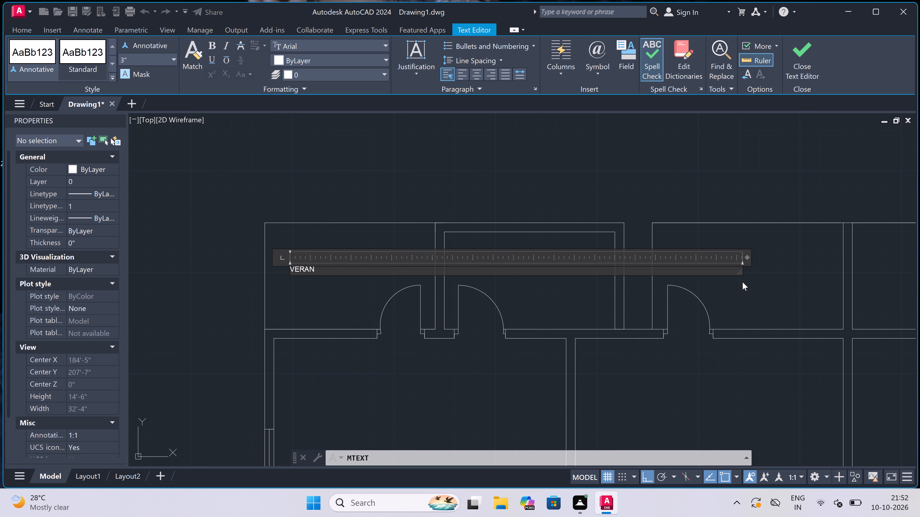
pyautogui.press('d')
pyautogui.press('a')
pyautogui.press('h')
pyautogui.click(313, 304)
pyautogui.scroll(-4, 316, 277)
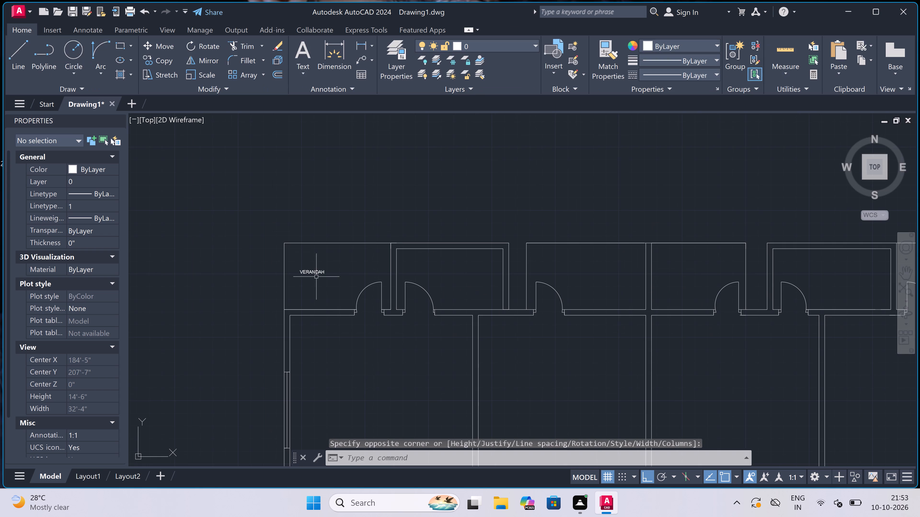
# Add the two-line multiline text label TOILET, 7'0"x4'0" inside the toilet just east of the northwest verandah.
pyautogui.scroll(2, 464, 270)
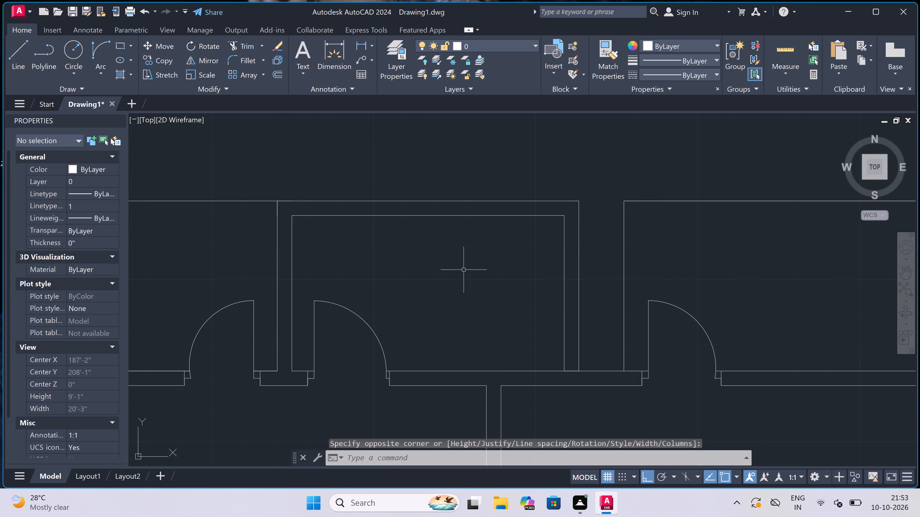
pyautogui.press('space')
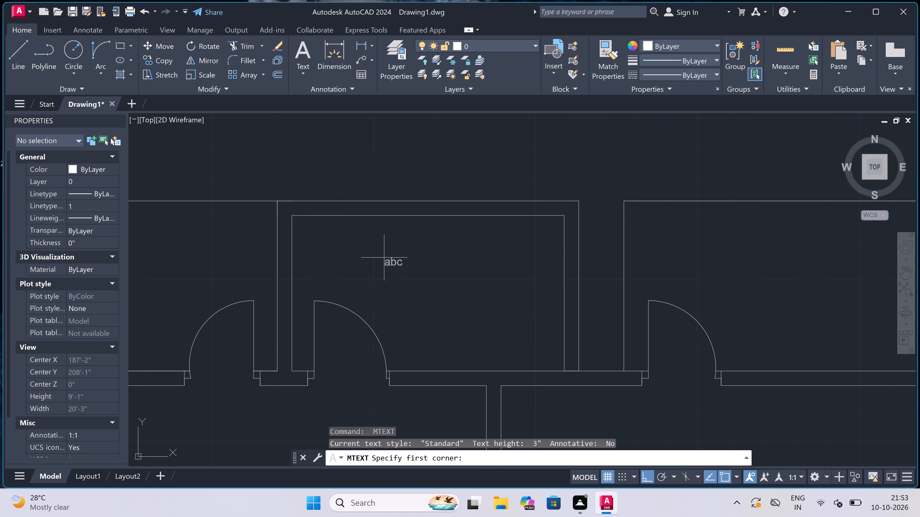
pyautogui.click(304, 253)
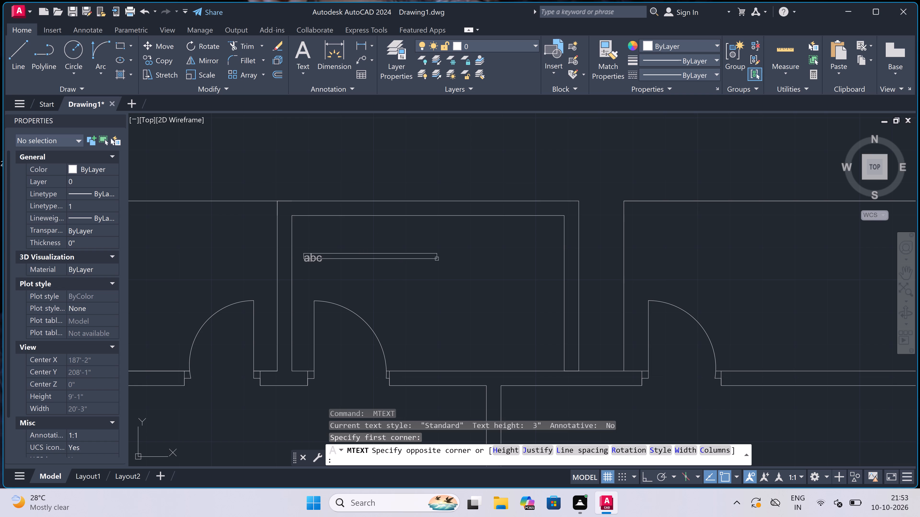
pyautogui.click(537, 256)
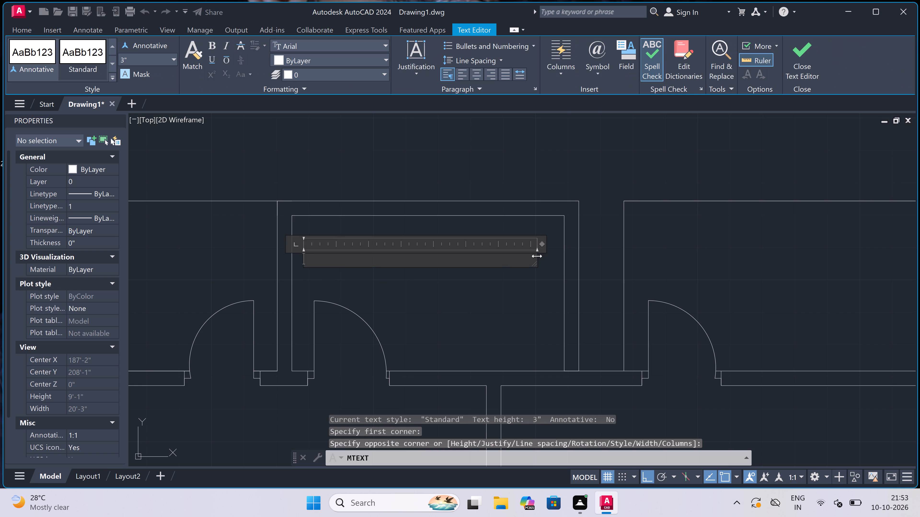
pyautogui.press('t')
pyautogui.write('OIL')
pyautogui.write('ET')
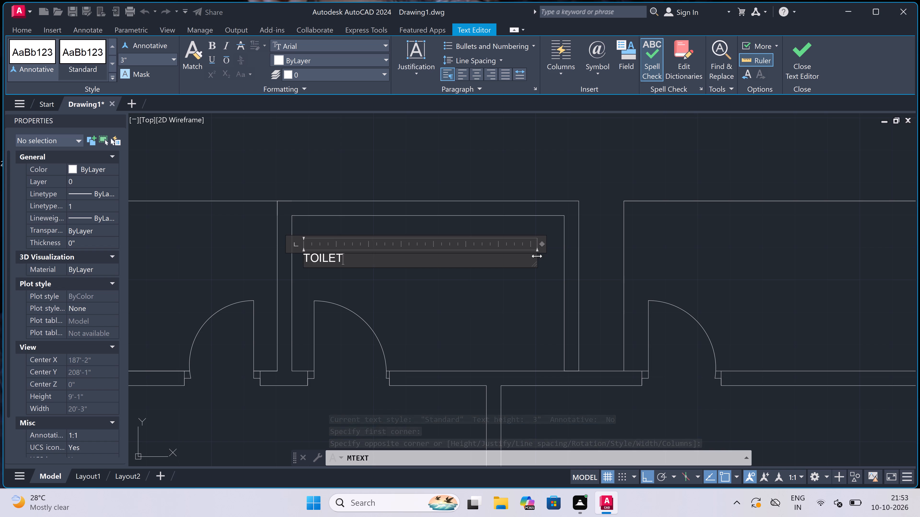
pyautogui.press('Return')
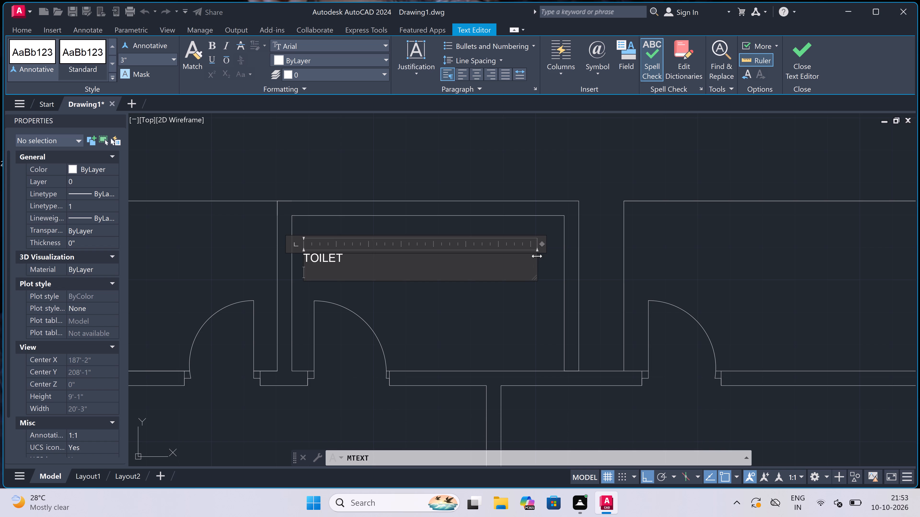
pyautogui.write("7'0")
pyautogui.hotkey('shift', '"')
pyautogui.press('x')
pyautogui.write('4\'0"')
pyautogui.click(393, 297)
# Add the multiline text label VERANDAH in the open space just west of the central wall on the north side.
pyautogui.scroll(-4, 368, 257)
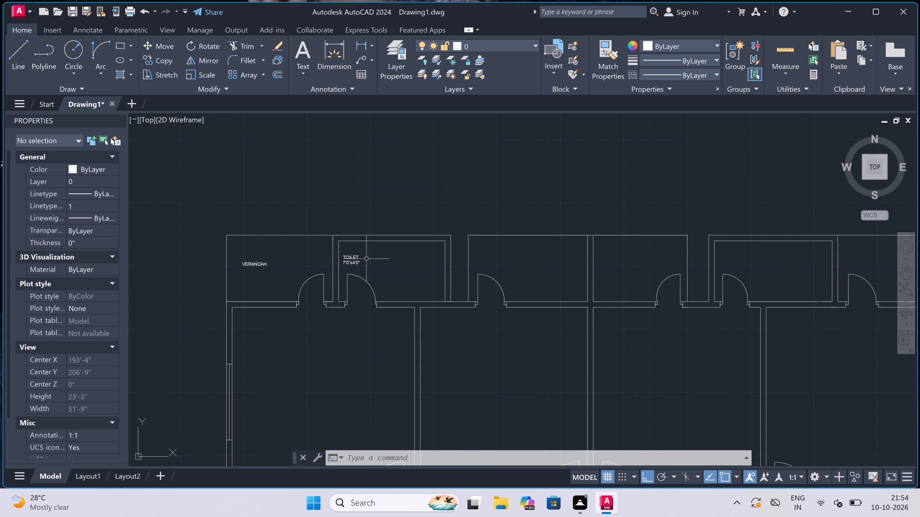
pyautogui.scroll(-3, 366, 259)
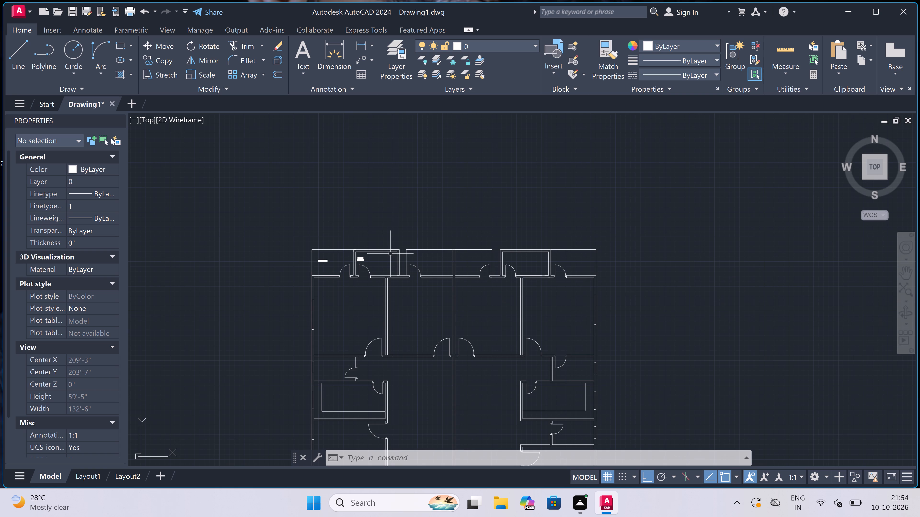
pyautogui.scroll(-2, 390, 254)
pyautogui.scroll(3, 411, 253)
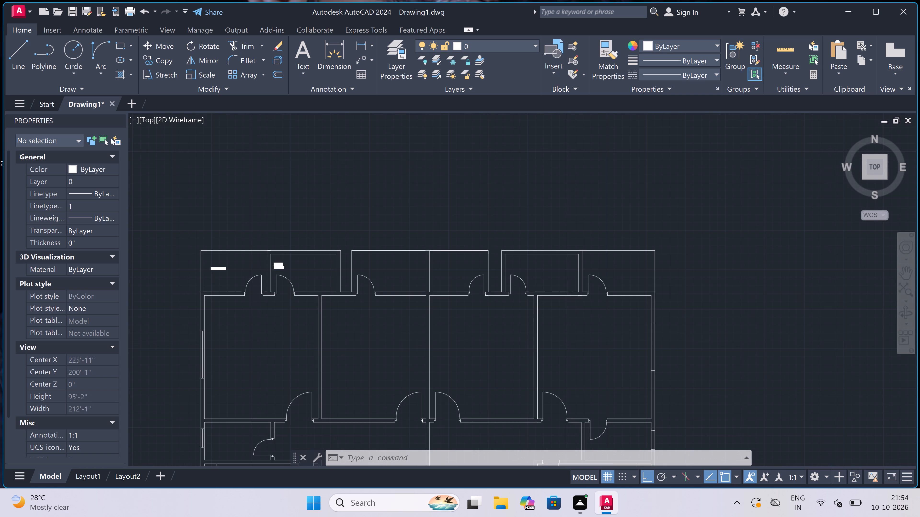
pyautogui.scroll(1, 411, 253)
pyautogui.write('mt')
pyautogui.press('space')
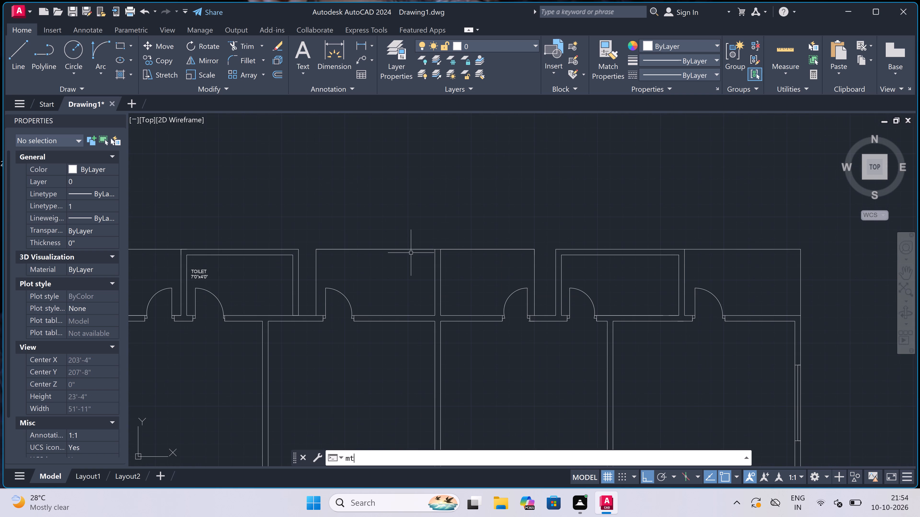
pyautogui.scroll(2, 378, 258)
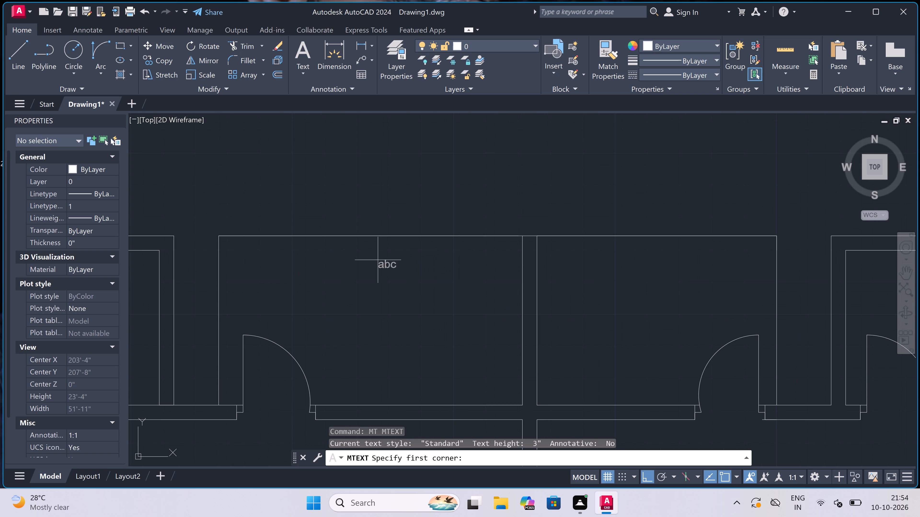
pyautogui.moveTo(297, 289); pyautogui.dragTo(302, 291)
pyautogui.click(590, 296)
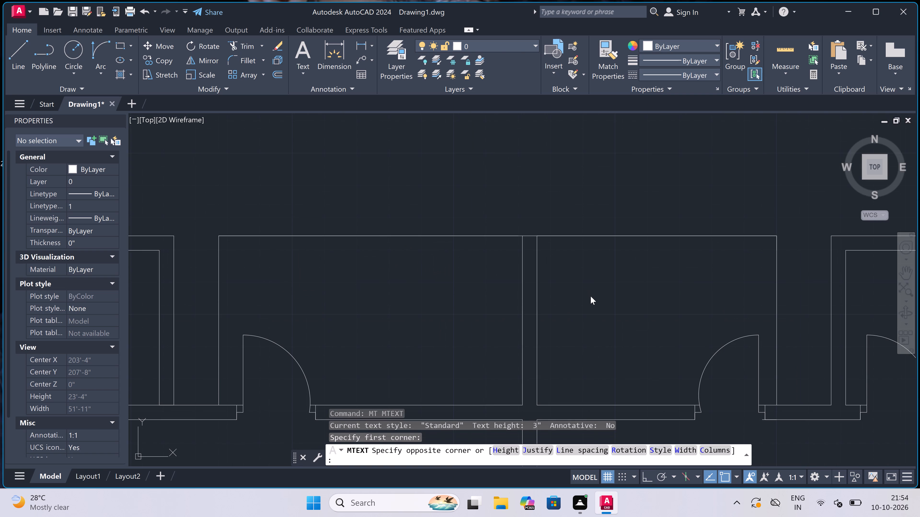
pyautogui.write('VERANDA')
pyautogui.press('h')
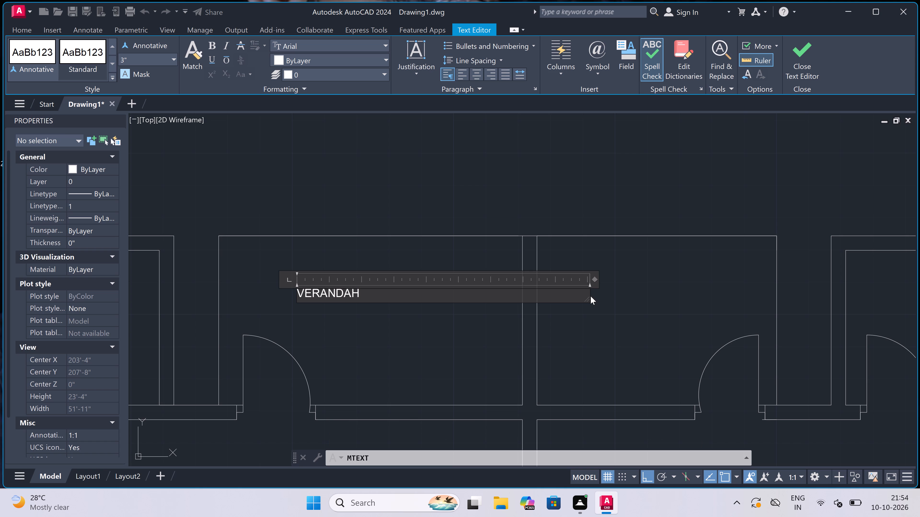
pyautogui.click(359, 325)
# Add the multiline text label VERANDHA in the open space just east of the central wall on the north side.
pyautogui.scroll(-1, 357, 311)
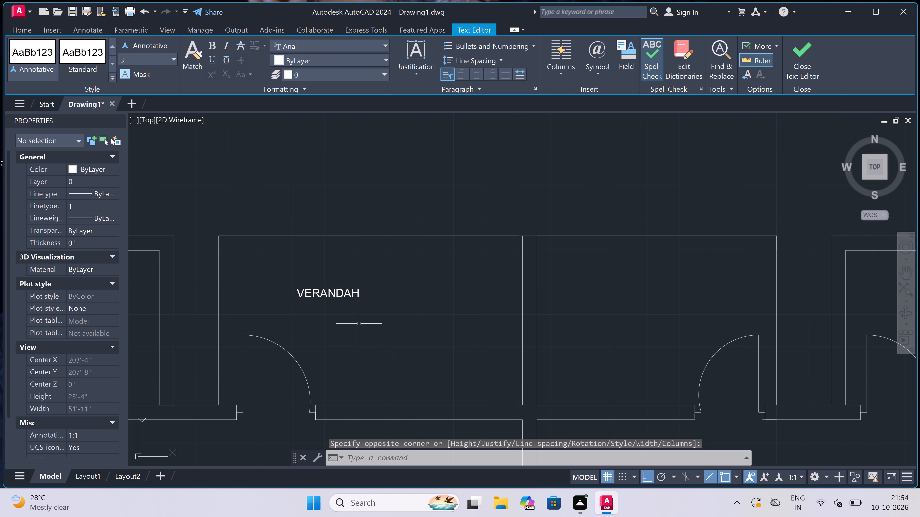
pyautogui.scroll(-3, 357, 311)
pyautogui.scroll(2, 463, 309)
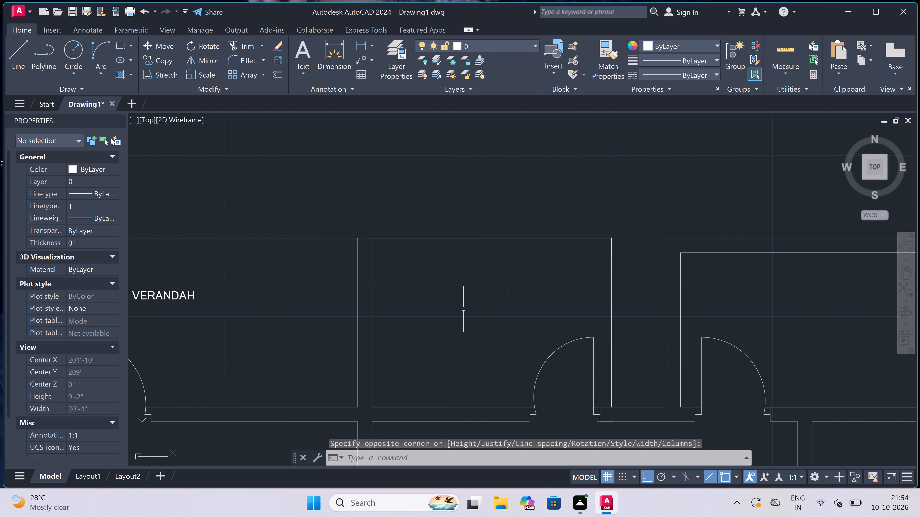
pyautogui.press('space')
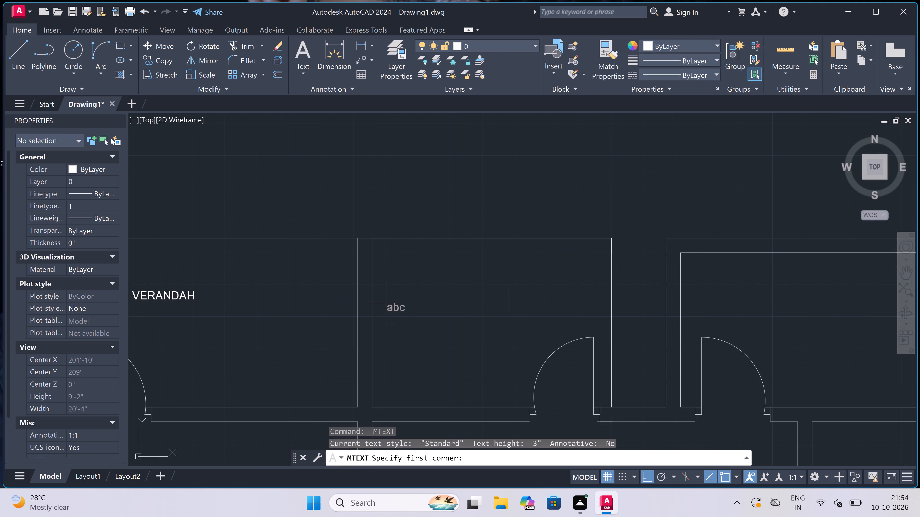
pyautogui.click(414, 295)
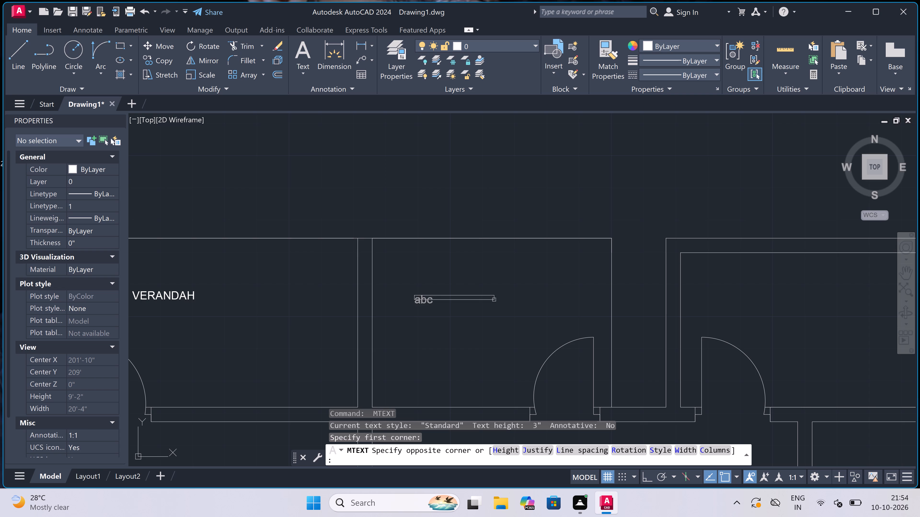
pyautogui.click(807, 260)
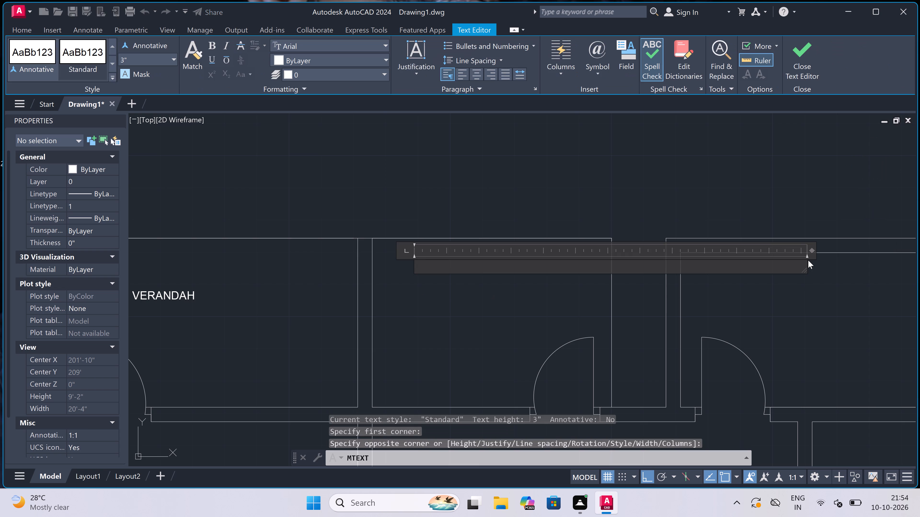
pyautogui.write('VERANDHA')
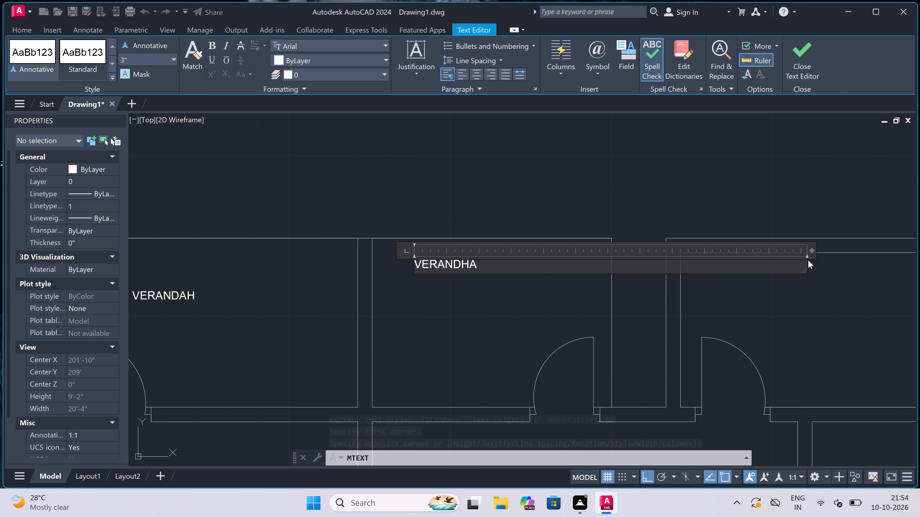
pyautogui.click(441, 319)
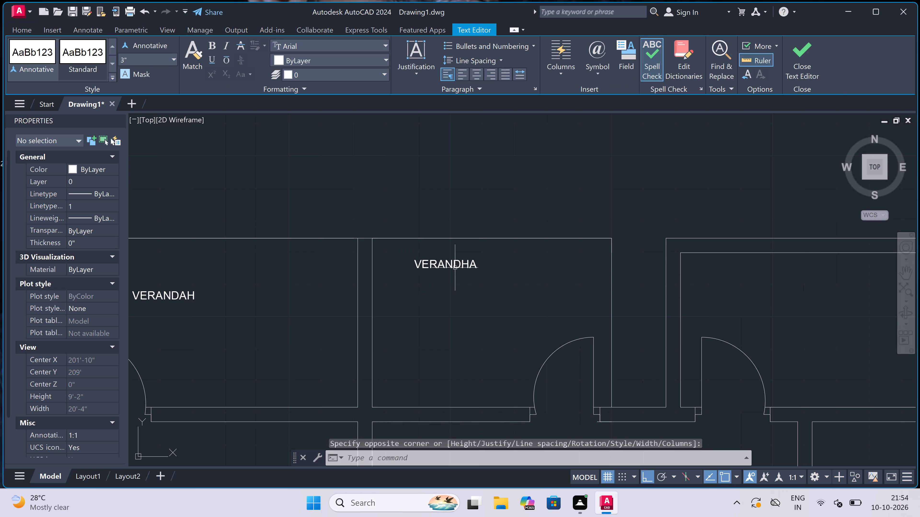
# Move the VERANDHA label straight down by about 1'-3" toward the middle of its space.
pyautogui.click(447, 264)
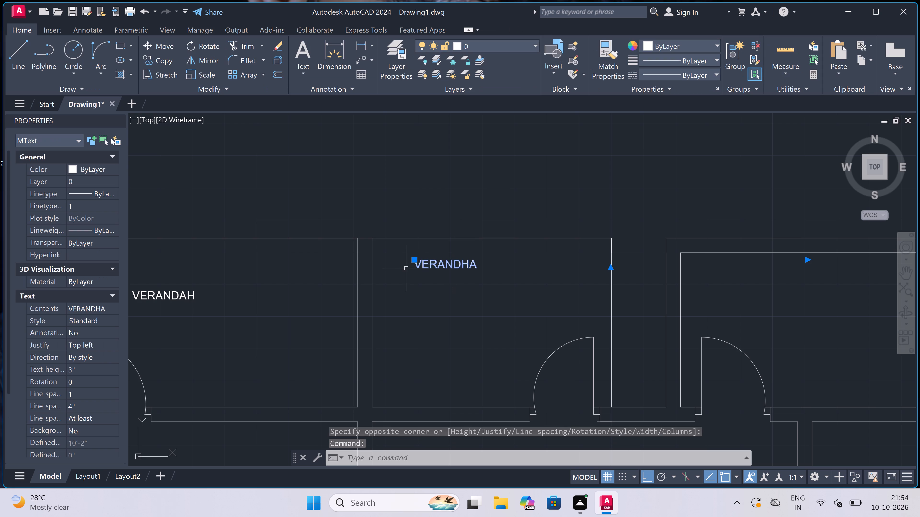
pyautogui.click(414, 261)
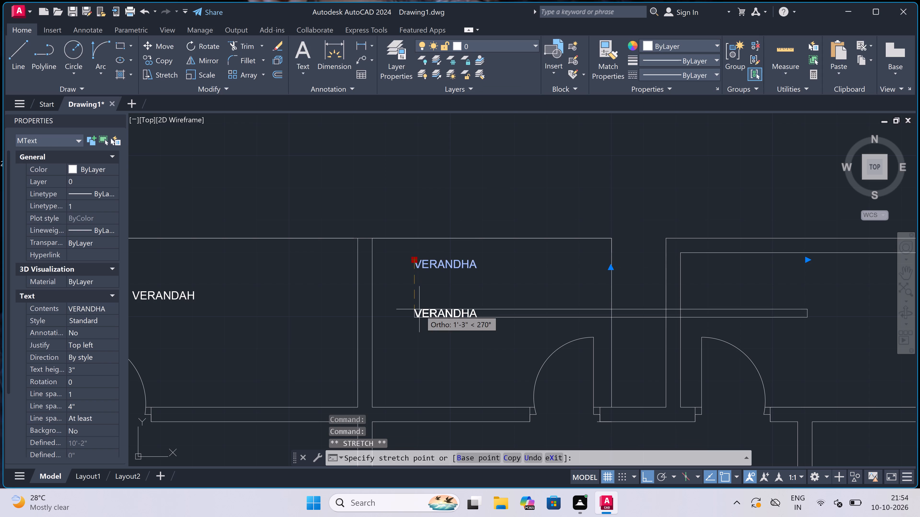
pyautogui.click(420, 310)
pyautogui.press('Escape')
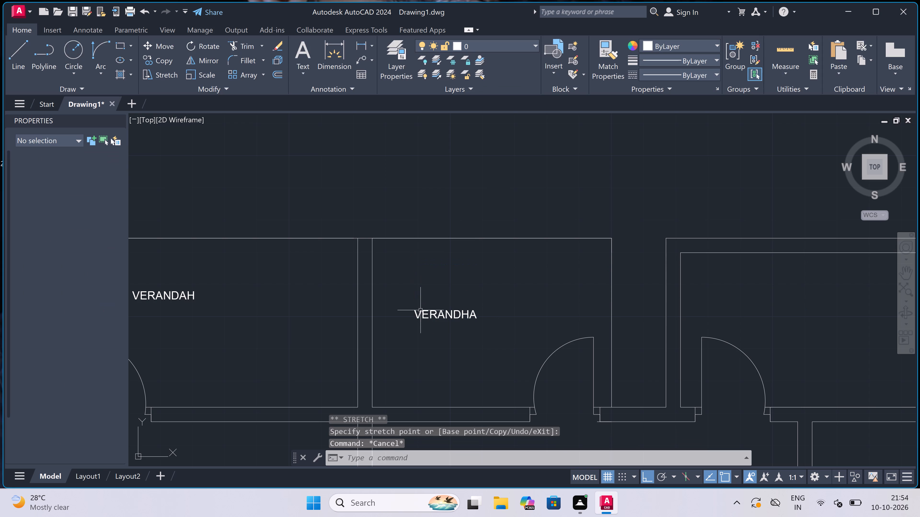
# Add the two-line multiline text label TOILET, 7'0"x4'0" inside the north-side toilet just east of the VERANDHA space.
pyautogui.scroll(-5, 408, 303)
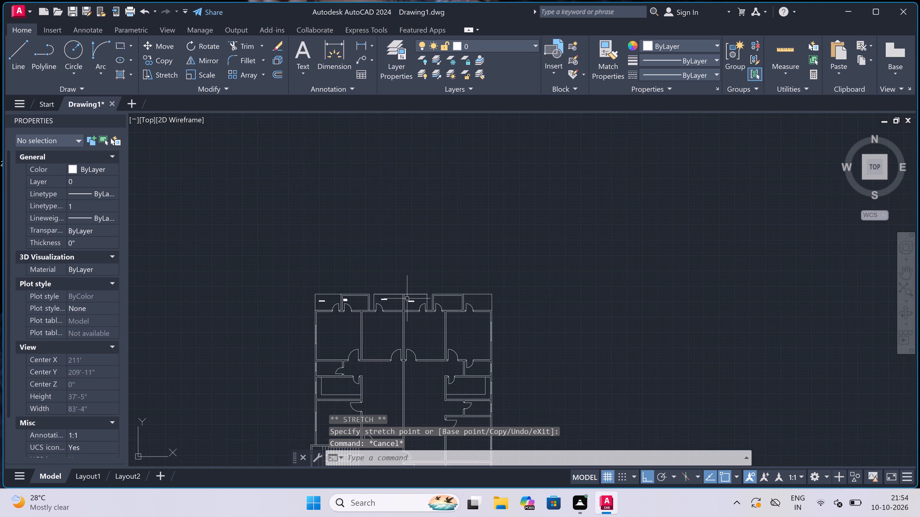
pyautogui.scroll(4, 452, 302)
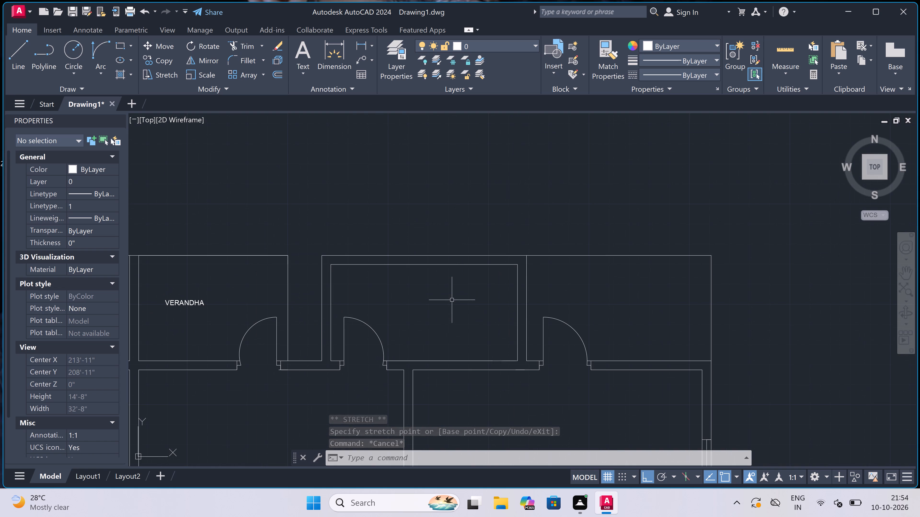
pyautogui.write('MT')
pyautogui.press('space')
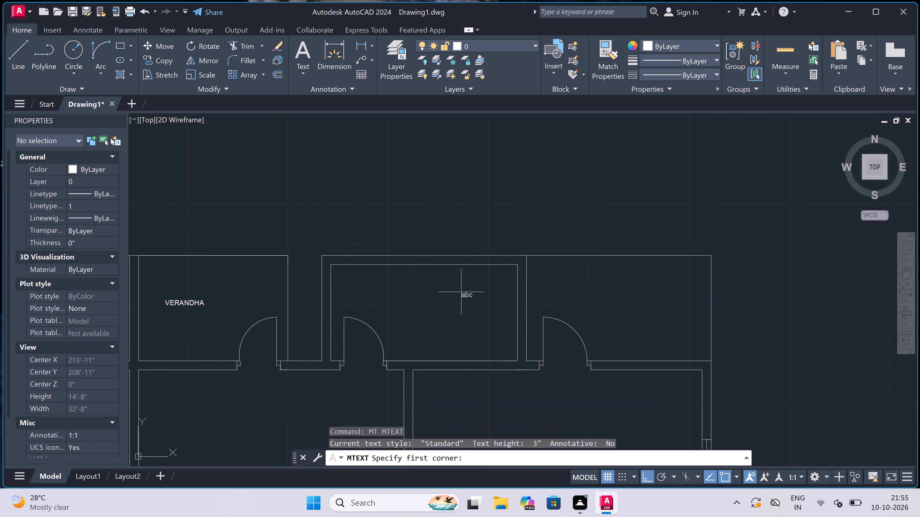
pyautogui.scroll(1, 333, 278)
pyautogui.moveTo(345, 277); pyautogui.dragTo(352, 278)
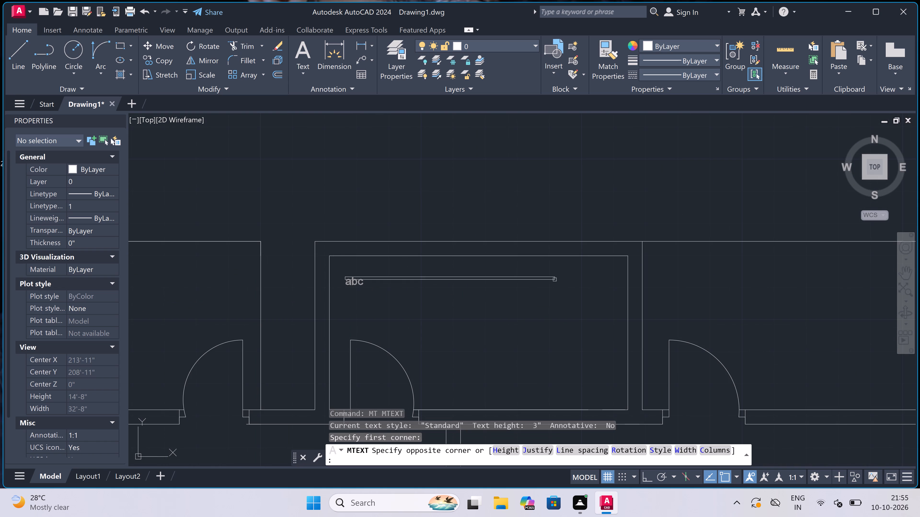
pyautogui.click(588, 281)
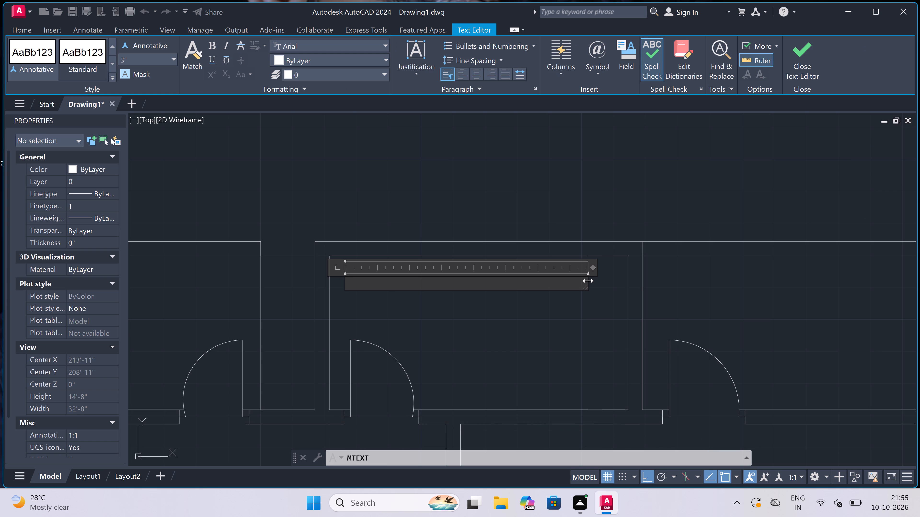
pyautogui.write('TOILET')
pyautogui.press('Return')
pyautogui.write("7'")
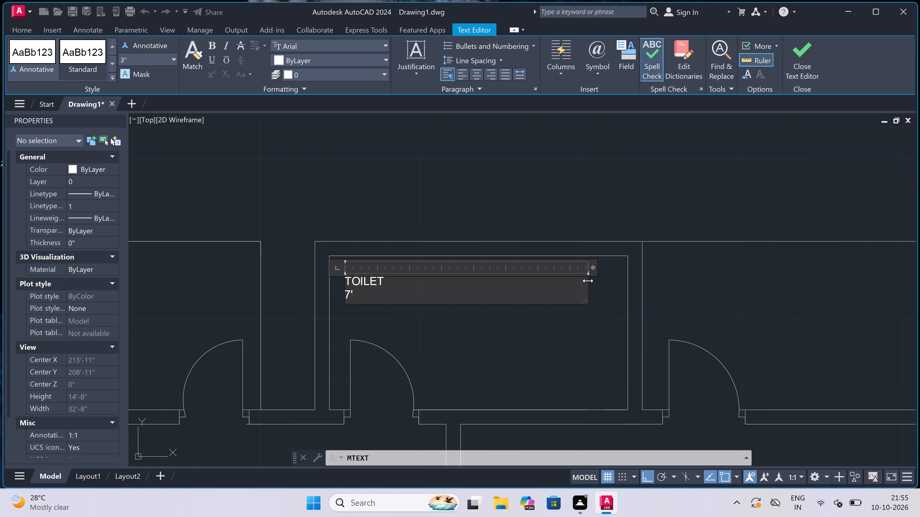
pyautogui.press('0')
pyautogui.write('"x')
pyautogui.press('4')
pyautogui.write('\'0"')
pyautogui.click(438, 326)
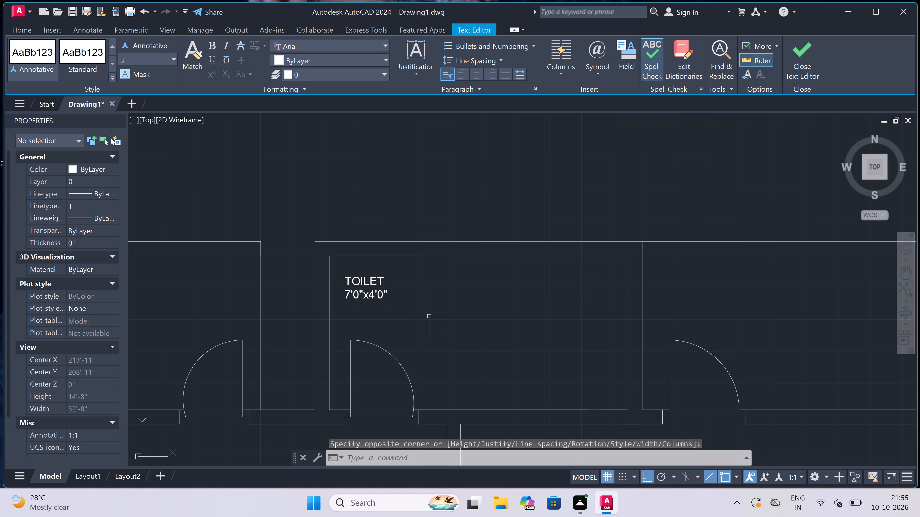
# Add the multiline text label VERANDAH in the open space at the plan's northeast corner, east of the toilet.
pyautogui.scroll(-5, 404, 282)
pyautogui.scroll(3, 497, 288)
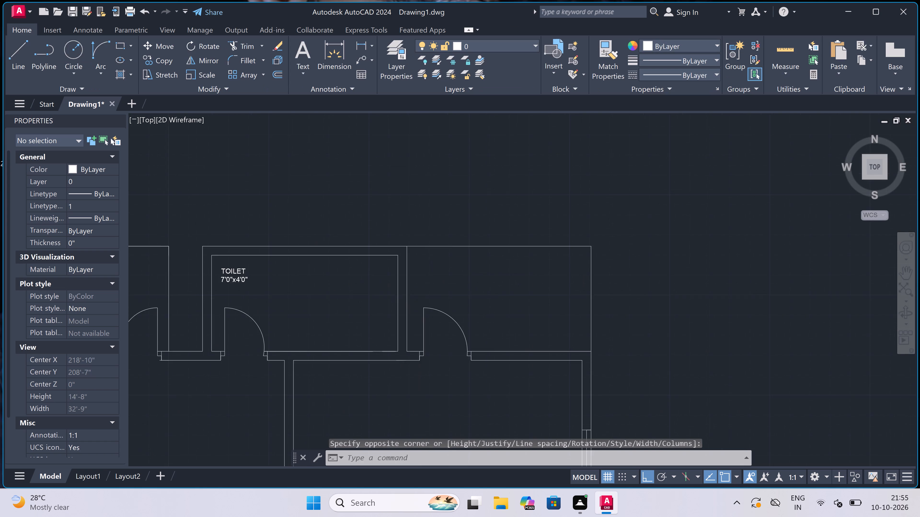
pyautogui.press('space')
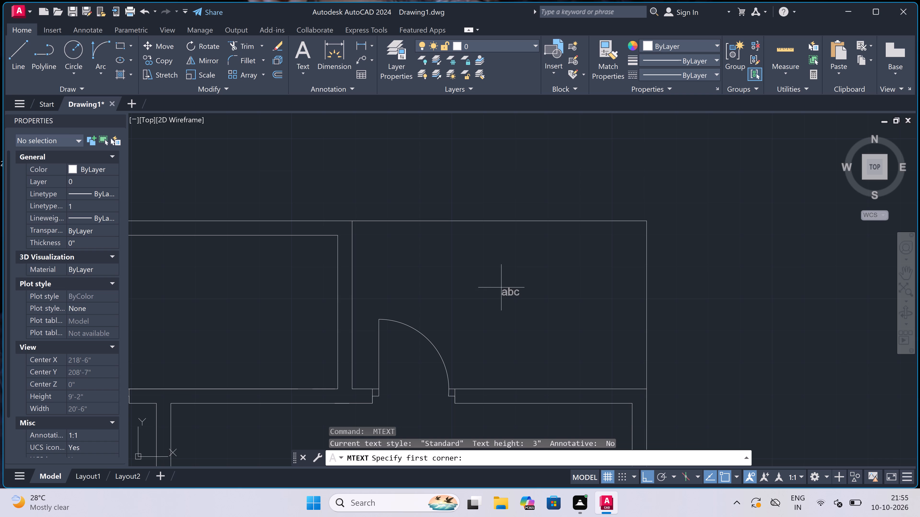
pyautogui.moveTo(402, 286); pyautogui.dragTo(404, 287)
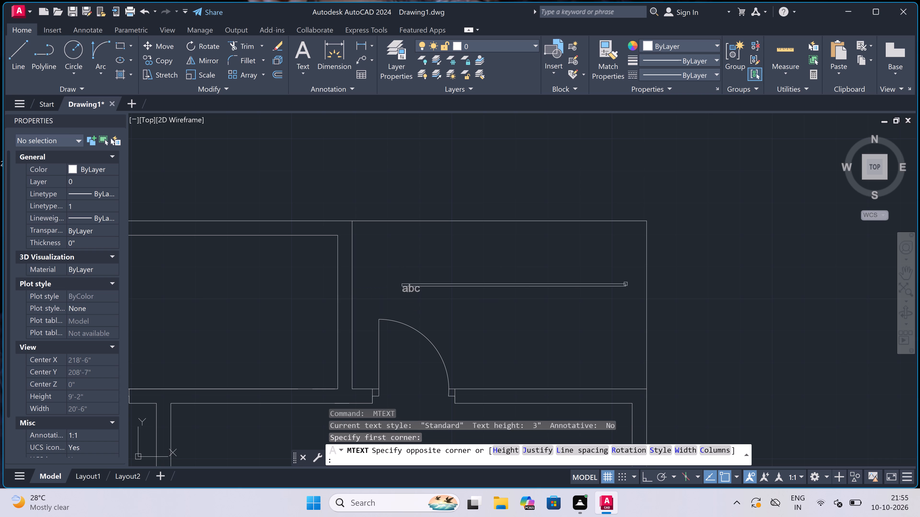
pyautogui.click(703, 292)
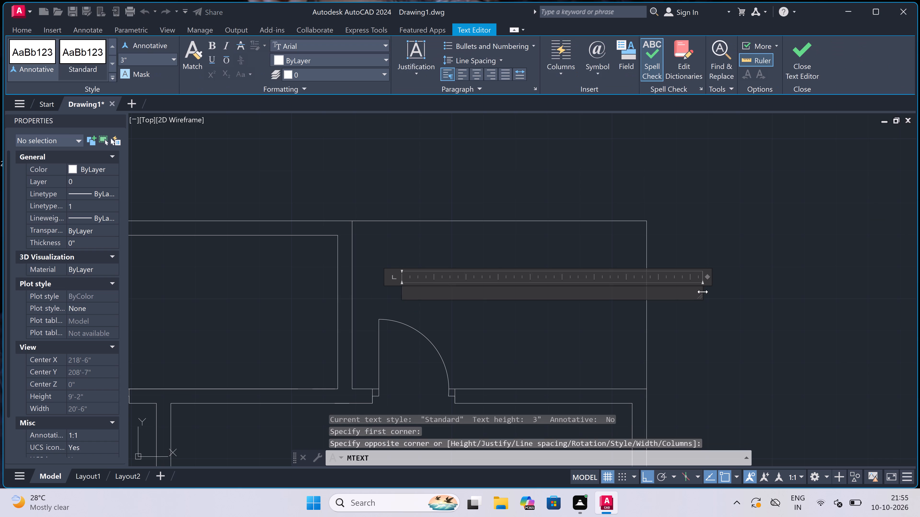
pyautogui.write('VERANDAH')
pyautogui.click(495, 324)
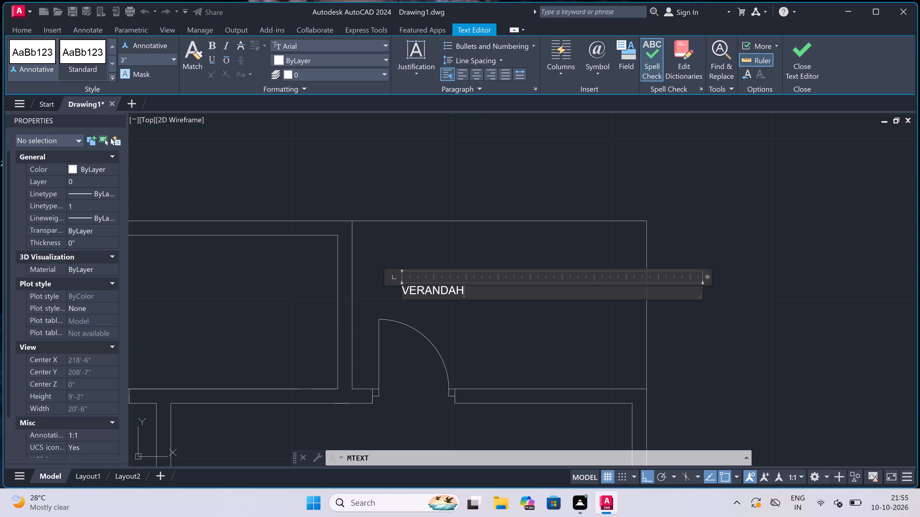
# Add the two-line multiline text label BEDROOM, 12'0"x13'0" near the south wall of the northeast bedroom.
pyautogui.scroll(-6, 474, 284)
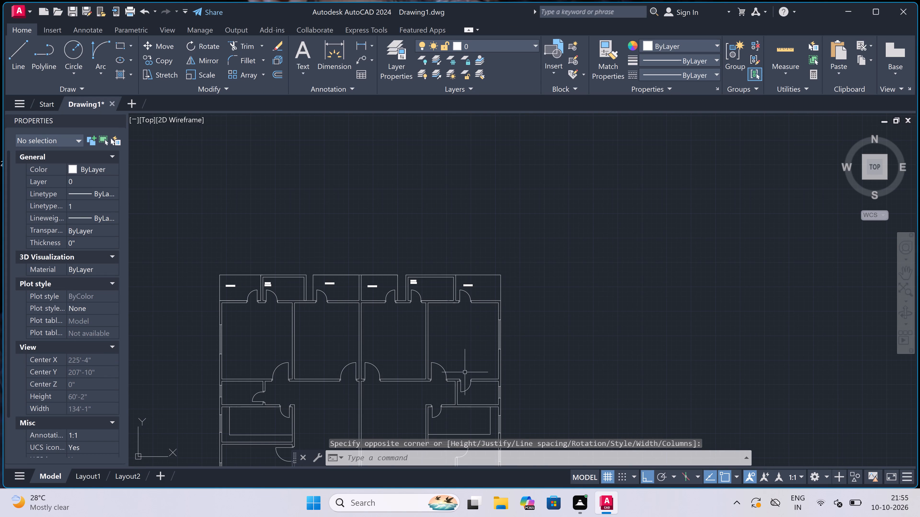
pyautogui.scroll(4, 472, 386)
pyautogui.press('space')
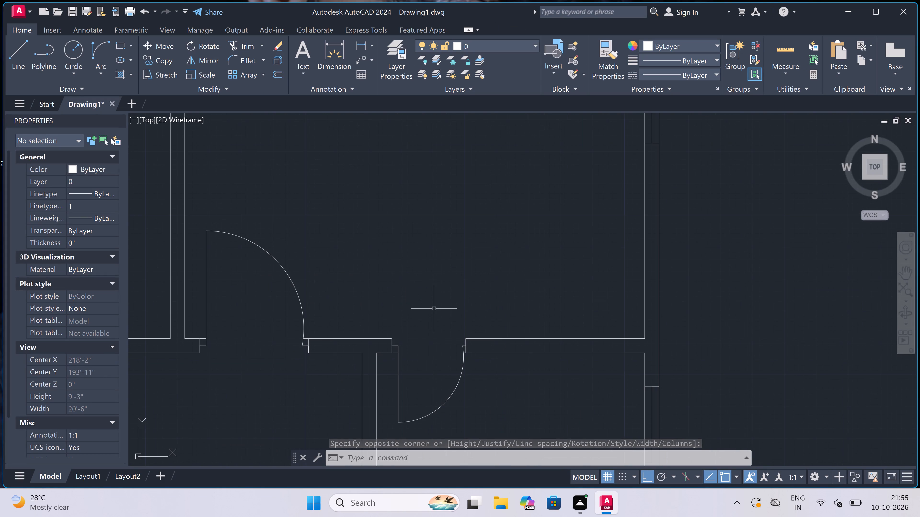
pyautogui.click(335, 299)
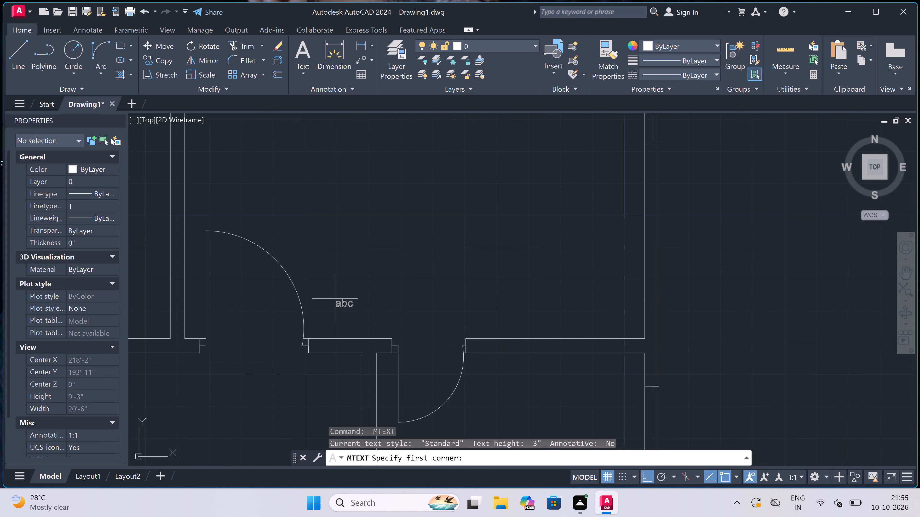
pyautogui.click(704, 289)
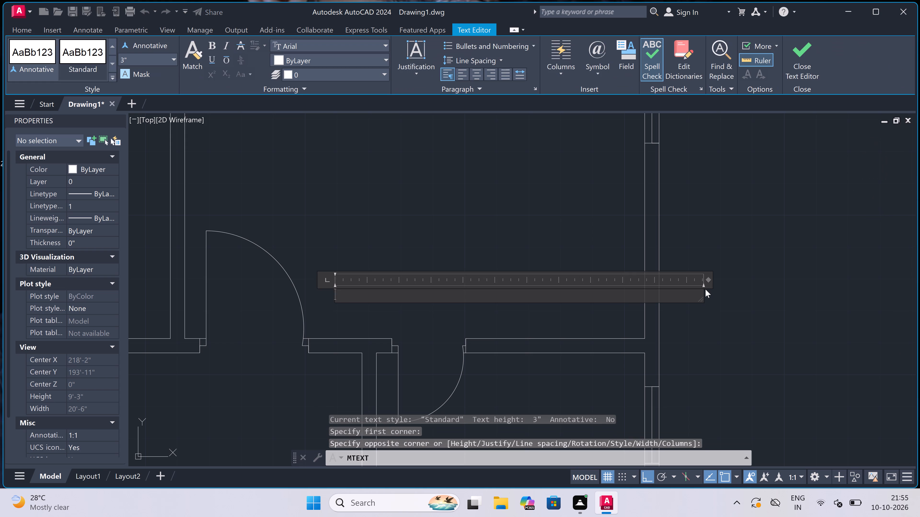
pyautogui.write('BEDROOM')
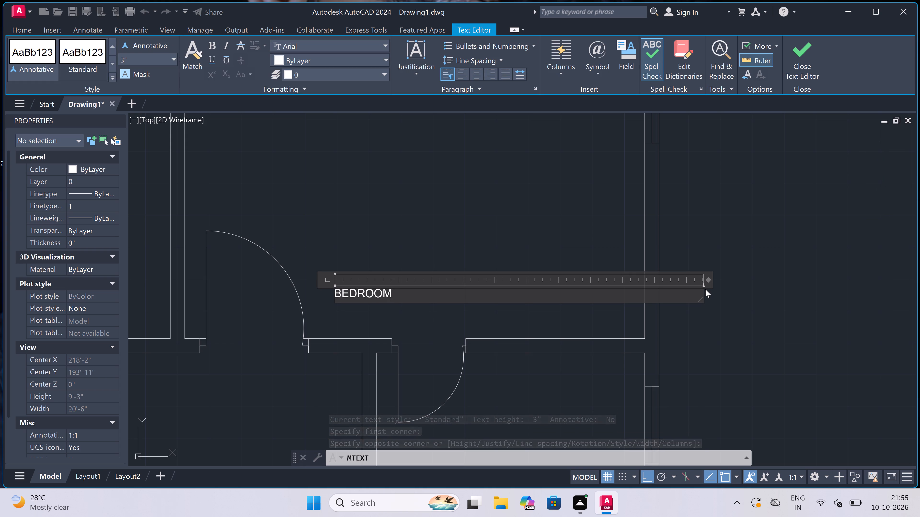
pyautogui.press('Return')
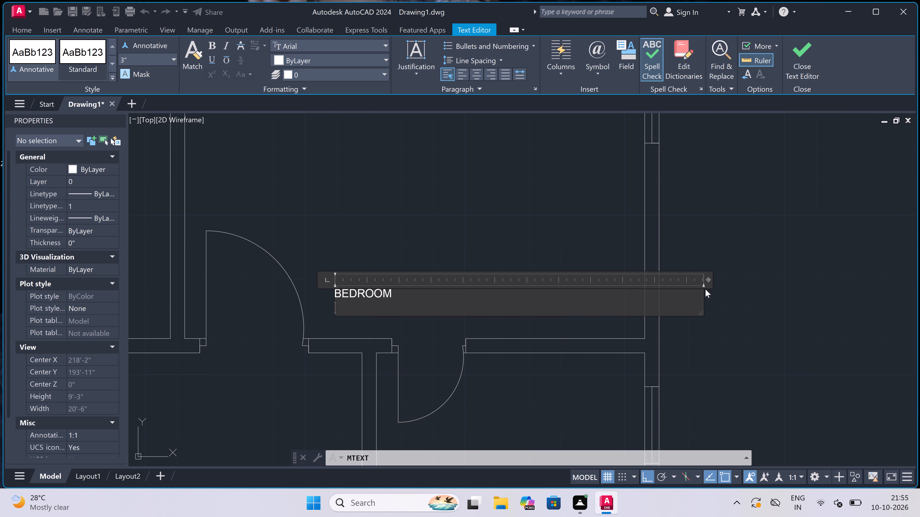
pyautogui.write('12')
pyautogui.write("'0")
pyautogui.hotkey('shift', '"')
pyautogui.press('x')
pyautogui.write('13')
pyautogui.write('\'0"')
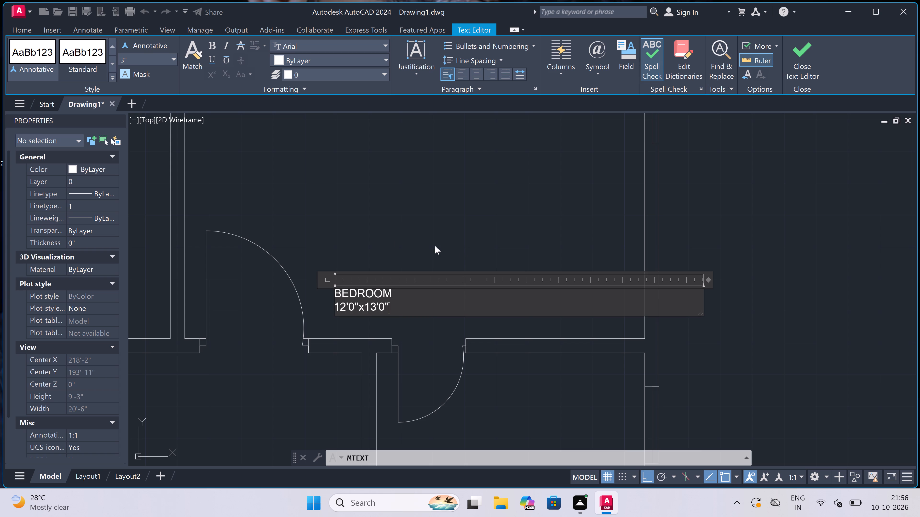
pyautogui.click(376, 241)
# Add the two-line multiline text label TOILET, 7'0"x4'0" in the small toilet directly south of the northeast bedroom.
pyautogui.scroll(-4, 376, 241)
pyautogui.scroll(-2, 414, 350)
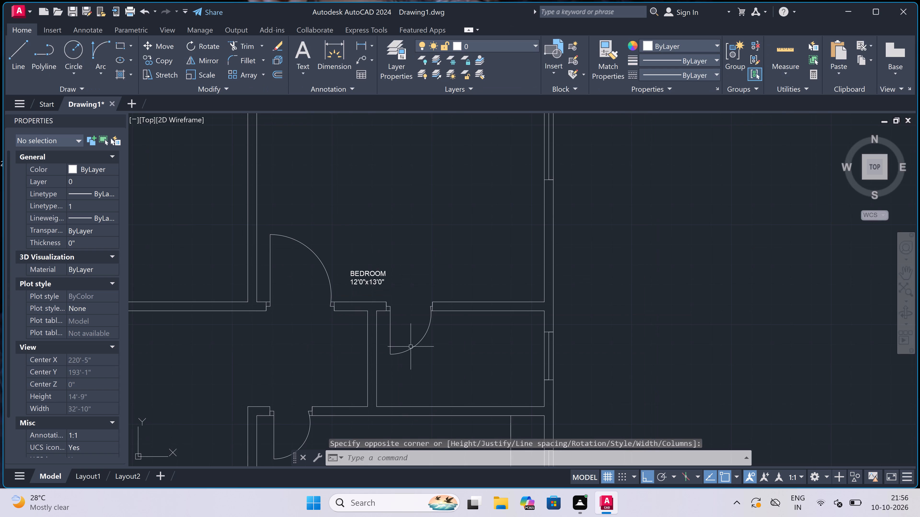
pyautogui.scroll(-1, 414, 350)
pyautogui.scroll(2, 408, 374)
pyautogui.scroll(3, 415, 334)
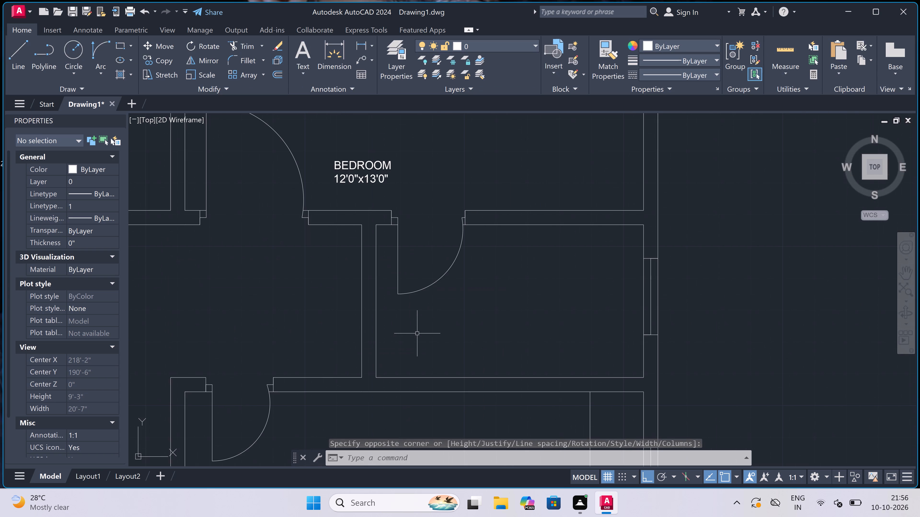
pyautogui.press('space')
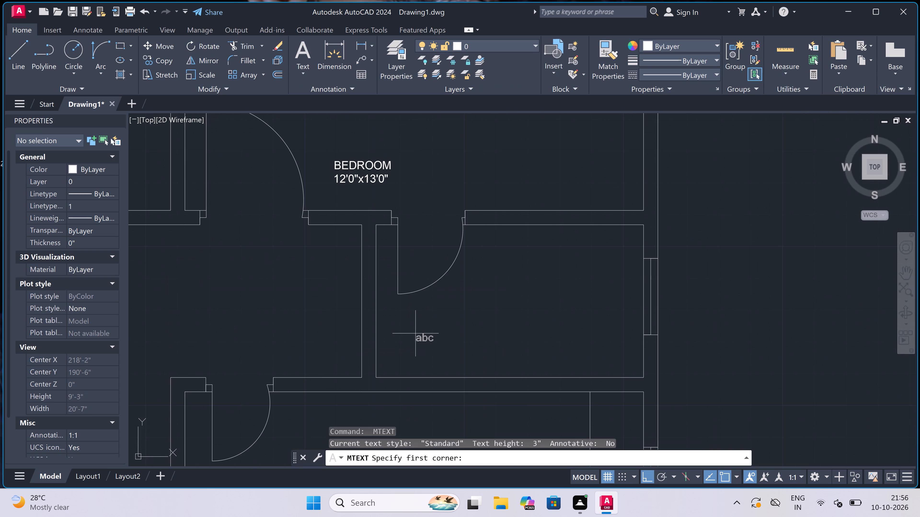
pyautogui.moveTo(396, 335); pyautogui.dragTo(400, 335)
pyautogui.click(838, 332)
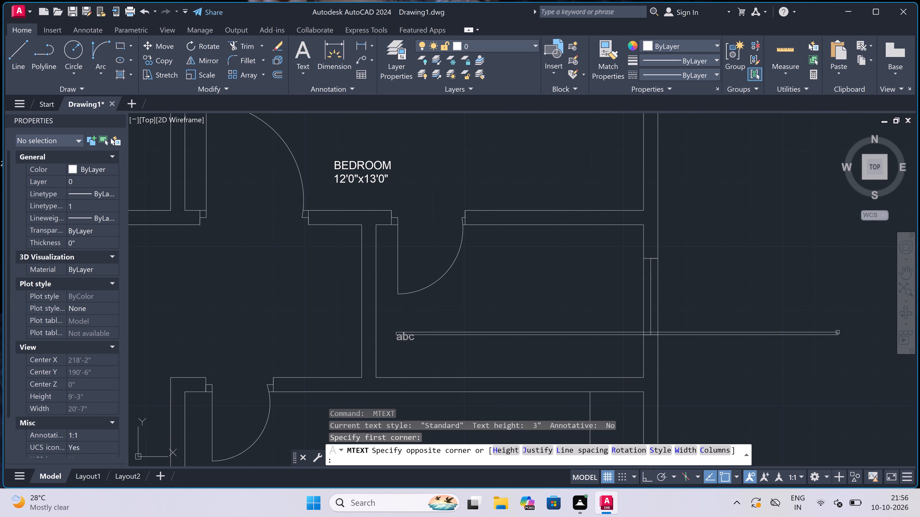
pyautogui.scroll(2, 451, 355)
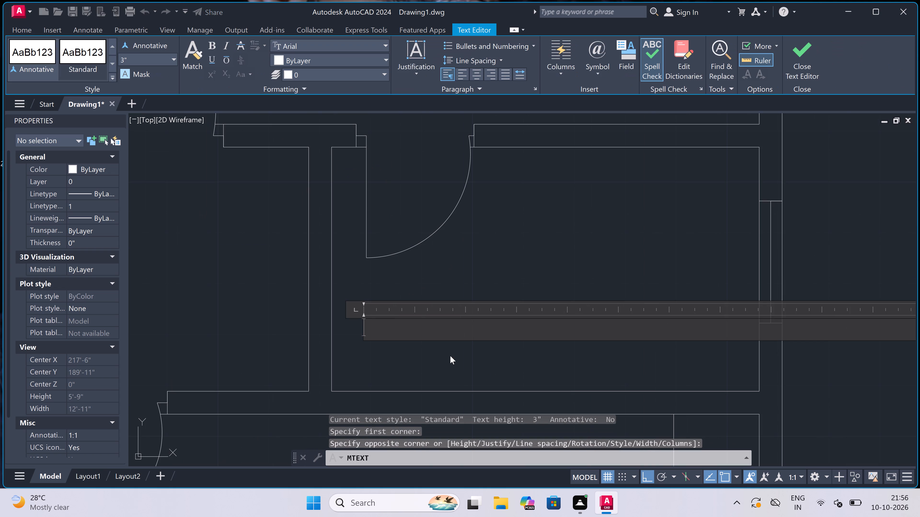
pyautogui.write('TI')
pyautogui.press('BackSpace')
pyautogui.write('OILE')
pyautogui.press('t')
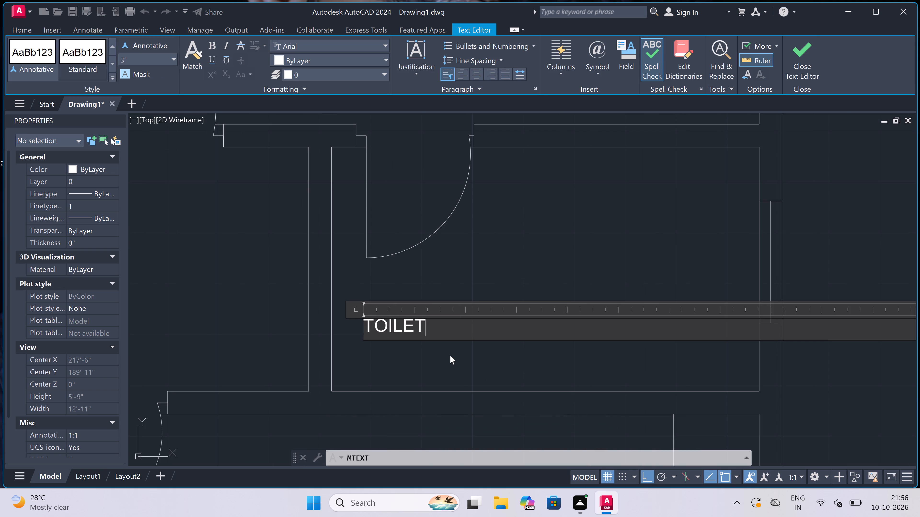
pyautogui.press('Return')
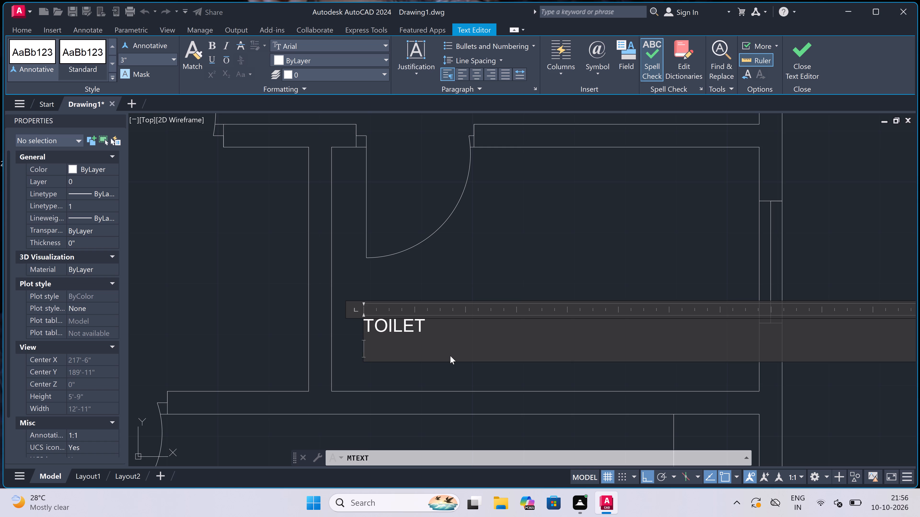
pyautogui.write("7'0")
pyautogui.hotkey('shift', '"')
pyautogui.press('x')
pyautogui.write('4\'0"')
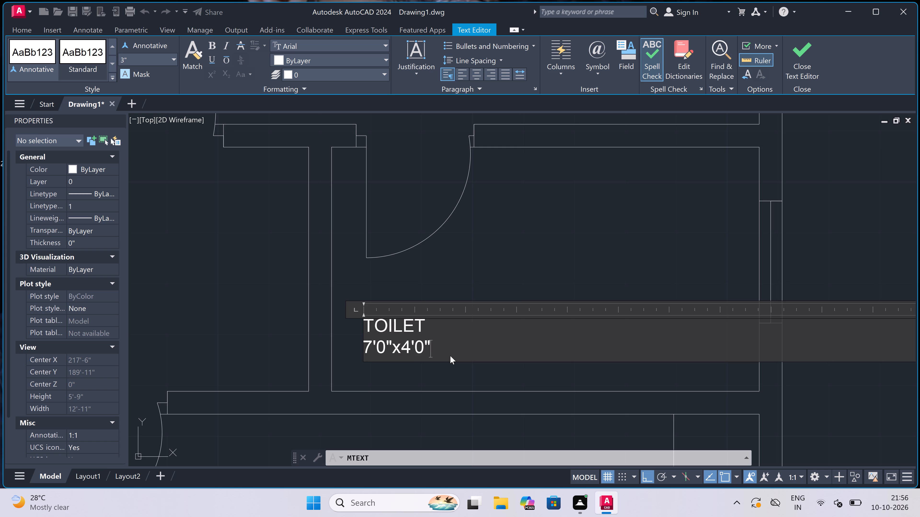
pyautogui.click(408, 272)
pyautogui.scroll(-3, 408, 272)
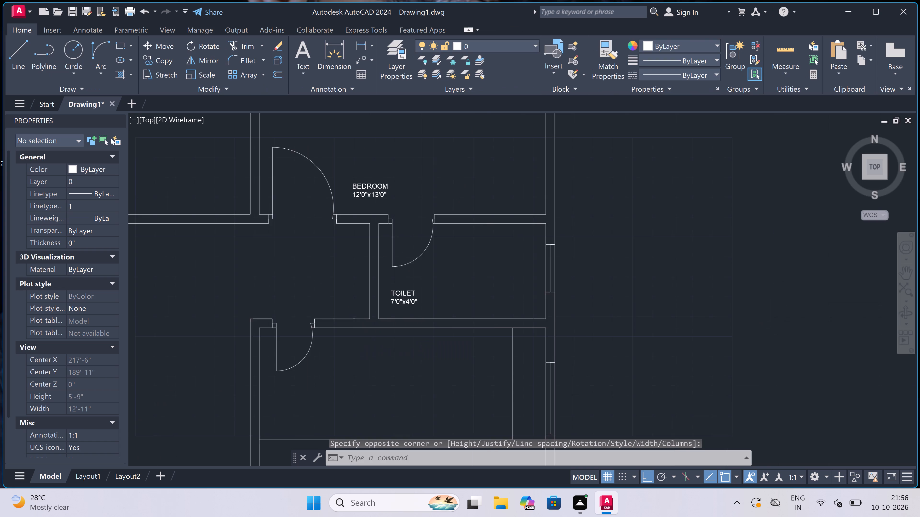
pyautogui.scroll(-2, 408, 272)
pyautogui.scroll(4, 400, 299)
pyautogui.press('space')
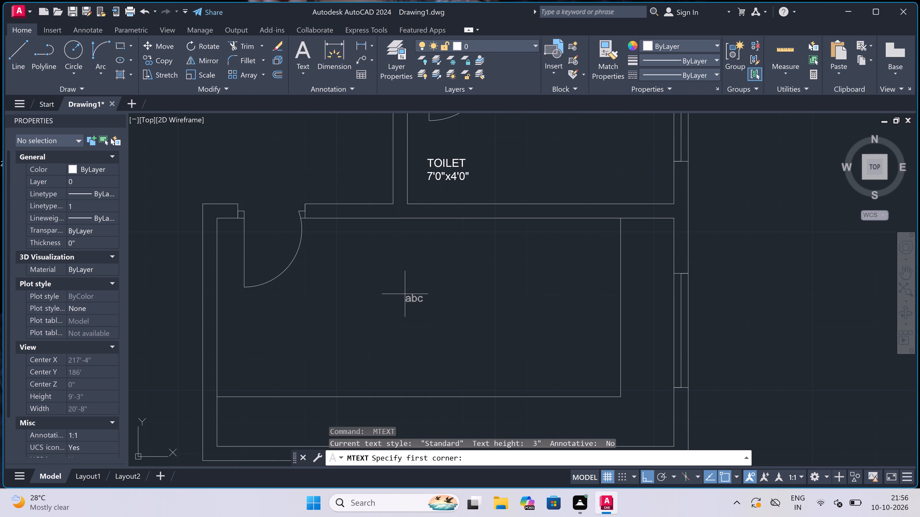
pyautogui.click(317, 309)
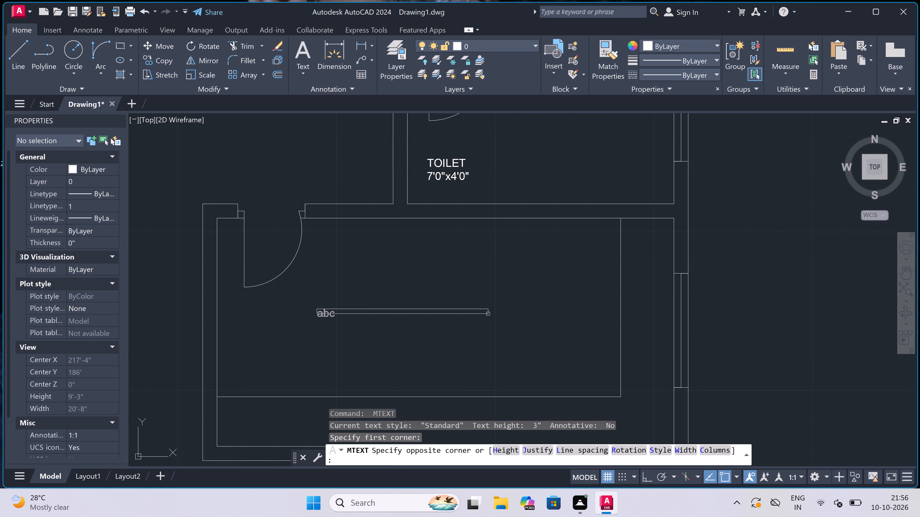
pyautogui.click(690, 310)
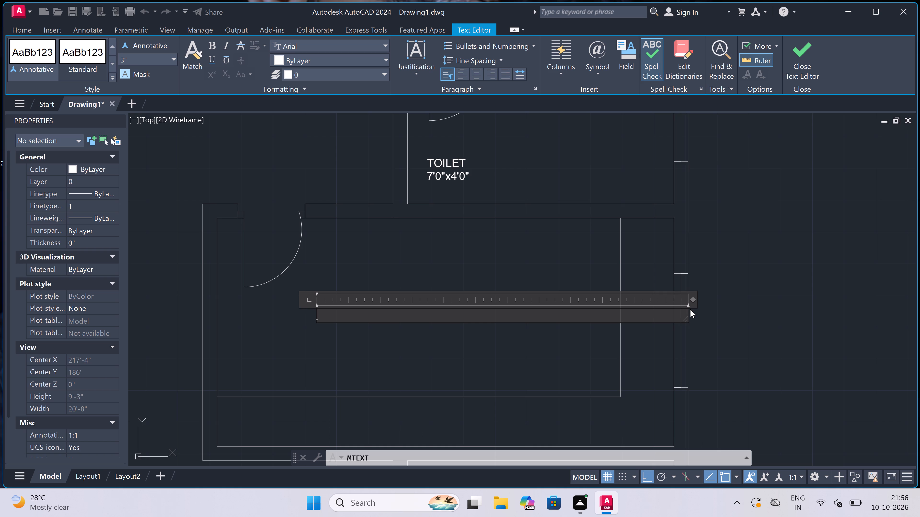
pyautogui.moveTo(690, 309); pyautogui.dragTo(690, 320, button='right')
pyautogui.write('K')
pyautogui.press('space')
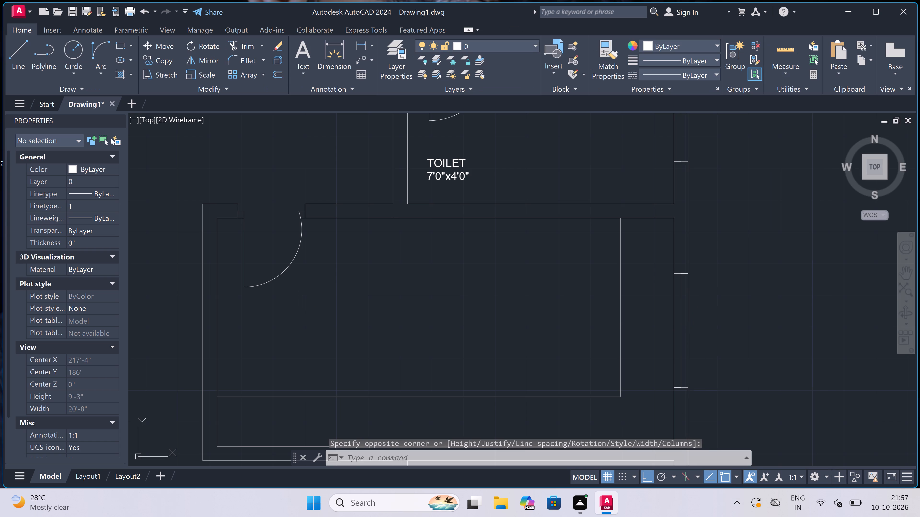
# Add the two-line multiline text label KITCHEN, 12'0"x6'0" inside the room directly south of the 7'0"x4'0" toilet on the east side.
pyautogui.press('space')
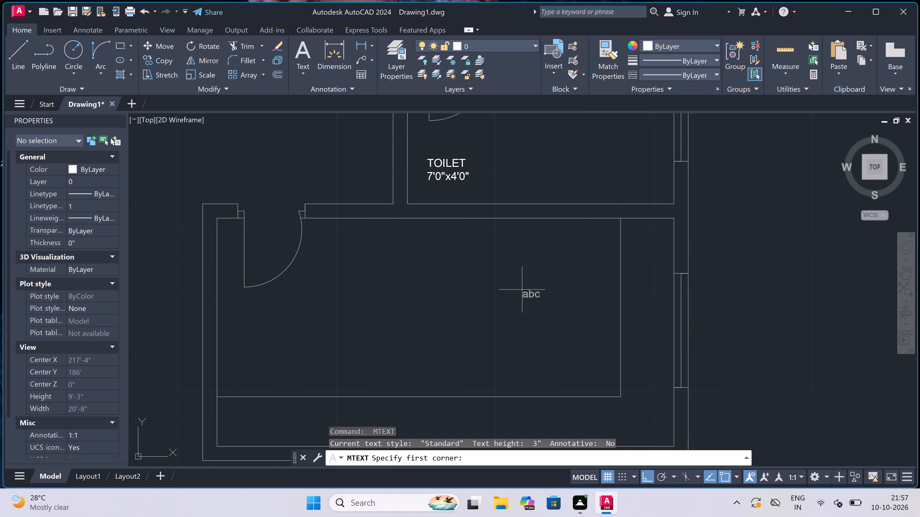
pyautogui.click(326, 306)
pyautogui.click(796, 299)
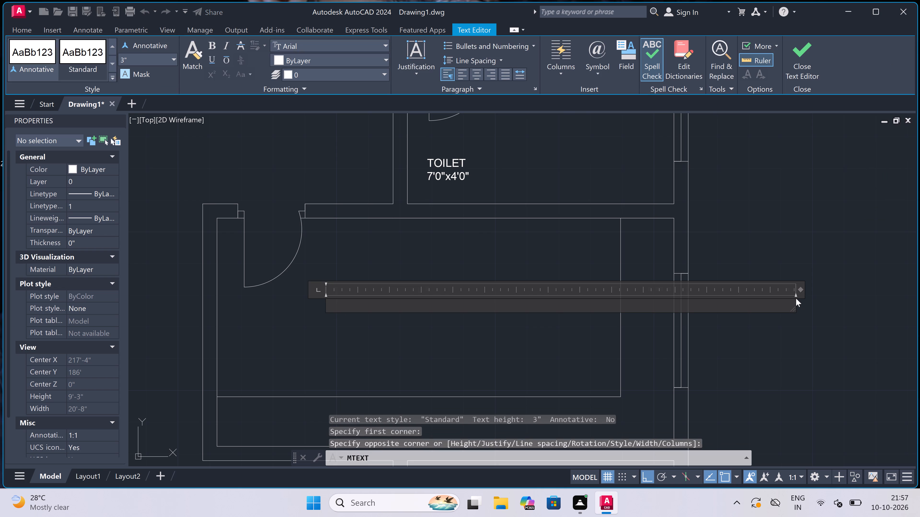
pyautogui.write('KITCHR')
pyautogui.press('BackSpace')
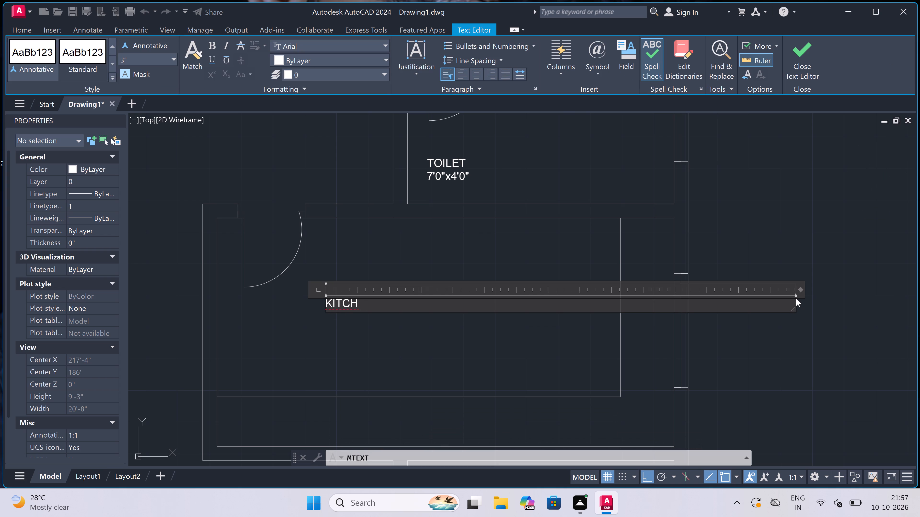
pyautogui.write('EN')
pyautogui.press('Return')
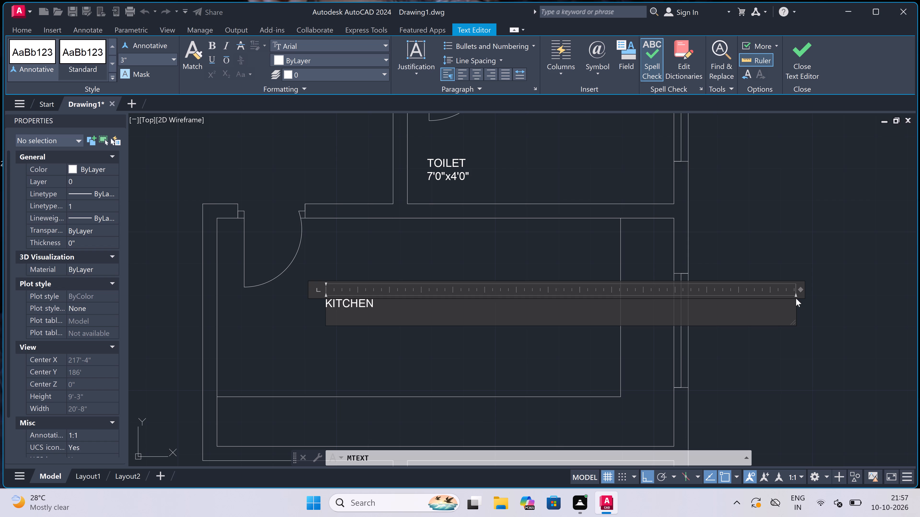
pyautogui.write('12')
pyautogui.write("'0")
pyautogui.hotkey('shift', '"')
pyautogui.press('x')
pyautogui.press('6')
pyautogui.write("'0")
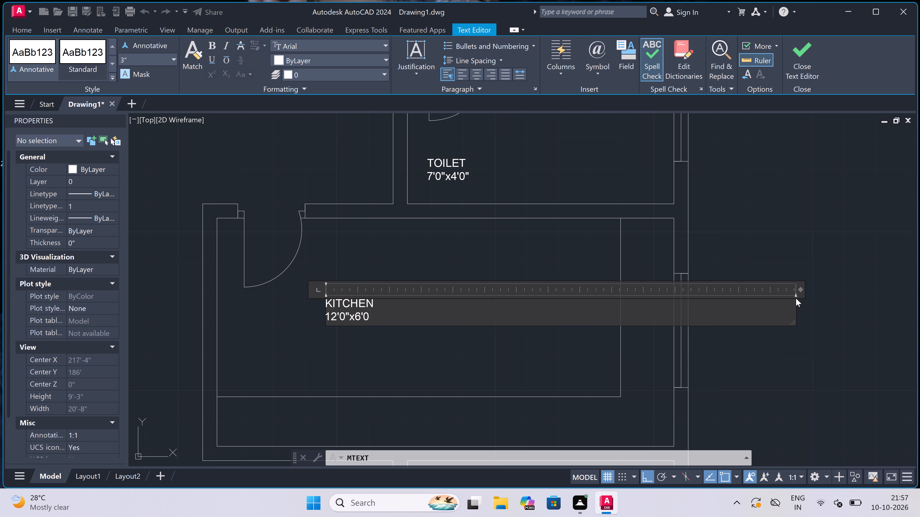
pyautogui.hotkey('shift', '"')
pyautogui.click(387, 337)
# Add the two-line multiline text label TOILET, 7'0"x4'0" in the small toilet directly south of the kitchen.
pyautogui.scroll(-8, 389, 274)
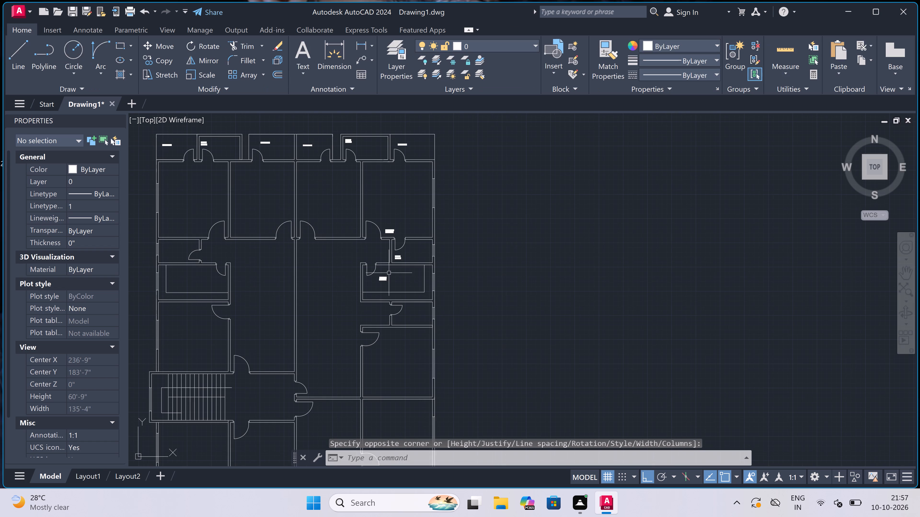
pyautogui.scroll(4, 402, 321)
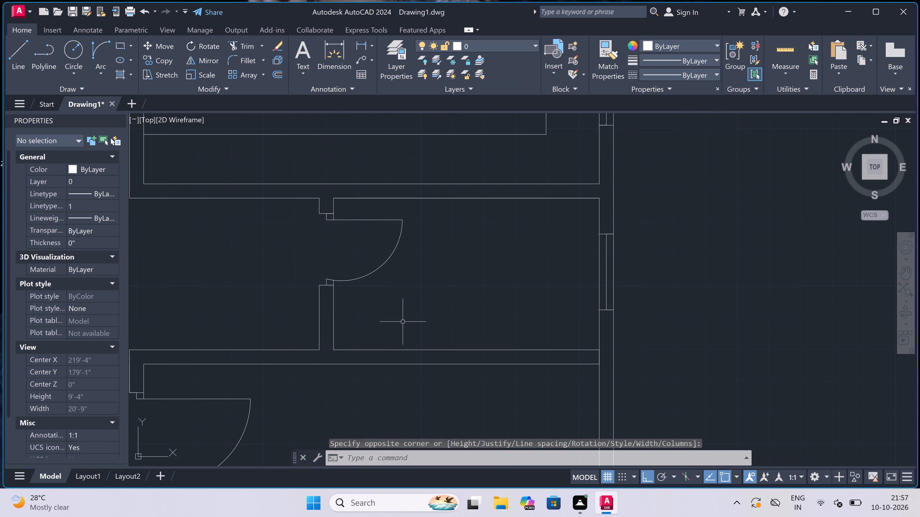
pyautogui.press('space')
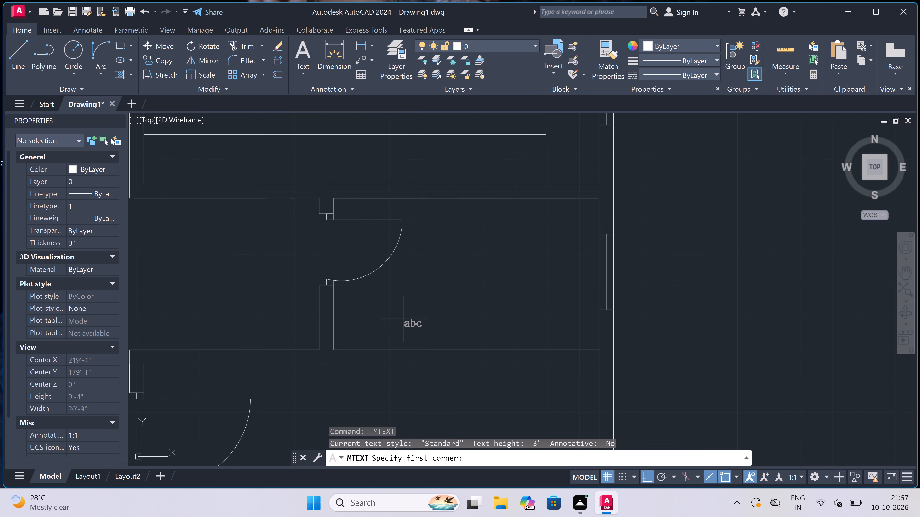
pyautogui.click(348, 316)
pyautogui.click(656, 323)
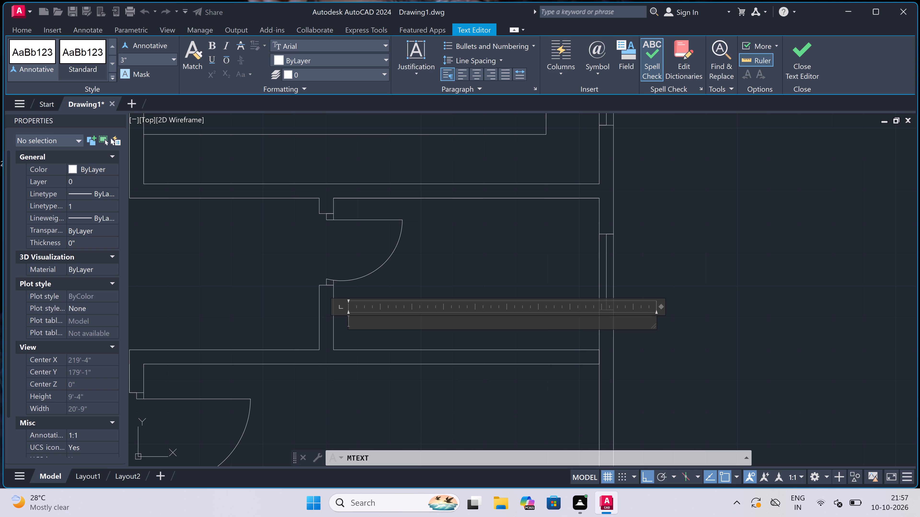
pyautogui.scroll(-2, 651, 317)
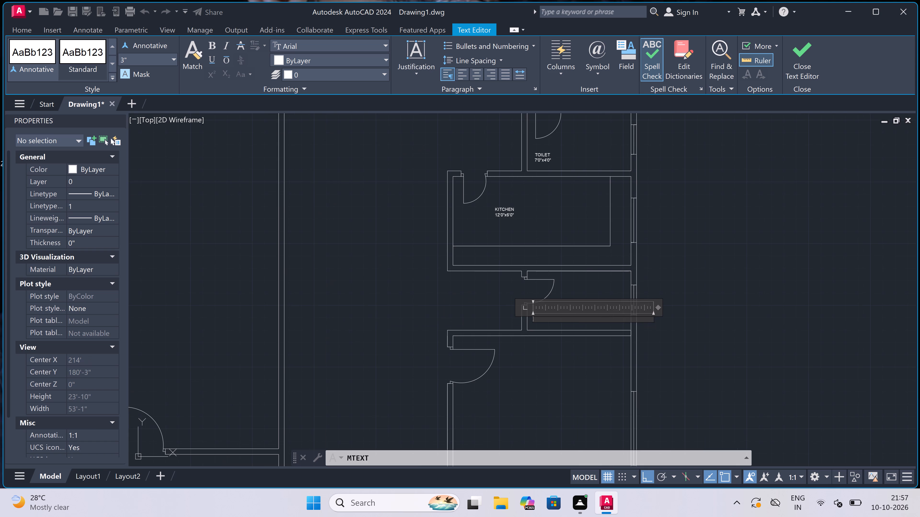
pyautogui.scroll(4, 672, 313)
pyautogui.scroll(-3, 552, 335)
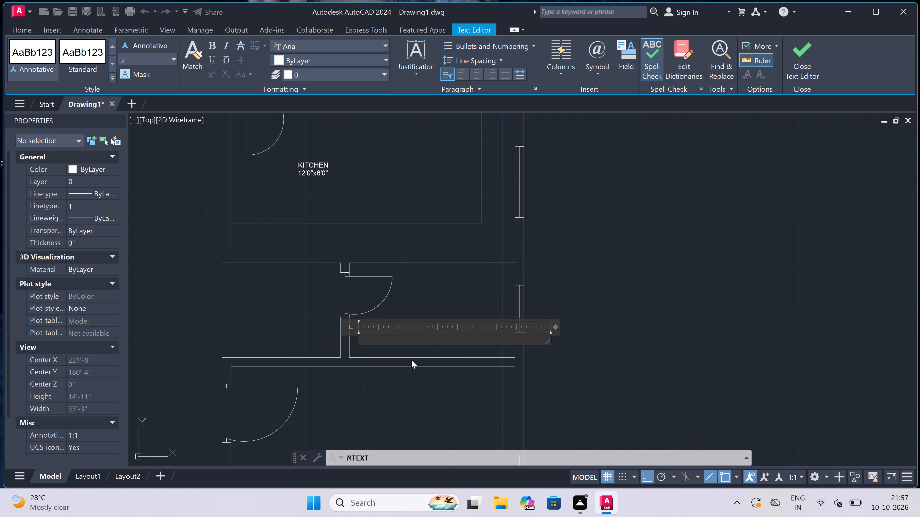
pyautogui.scroll(3, 354, 352)
pyautogui.scroll(-1, 402, 329)
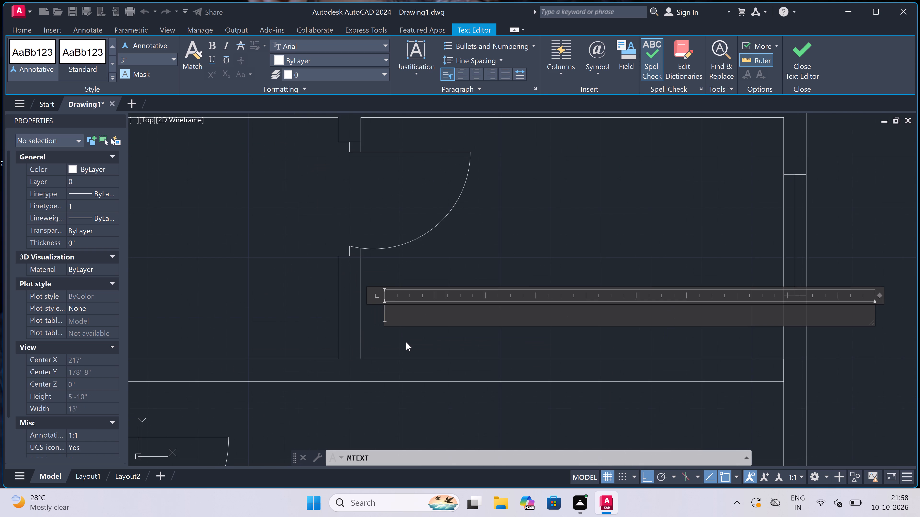
pyautogui.scroll(-3, 407, 342)
pyautogui.scroll(3, 408, 343)
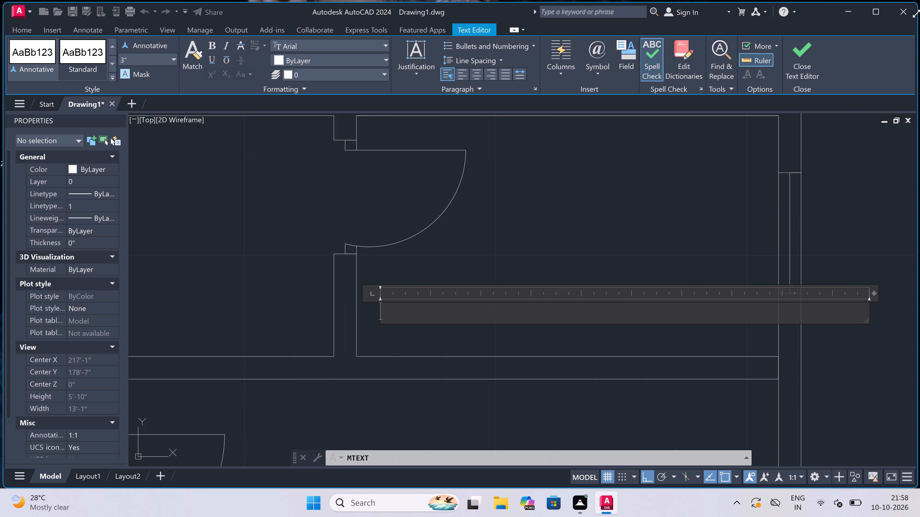
pyautogui.write('TOILET')
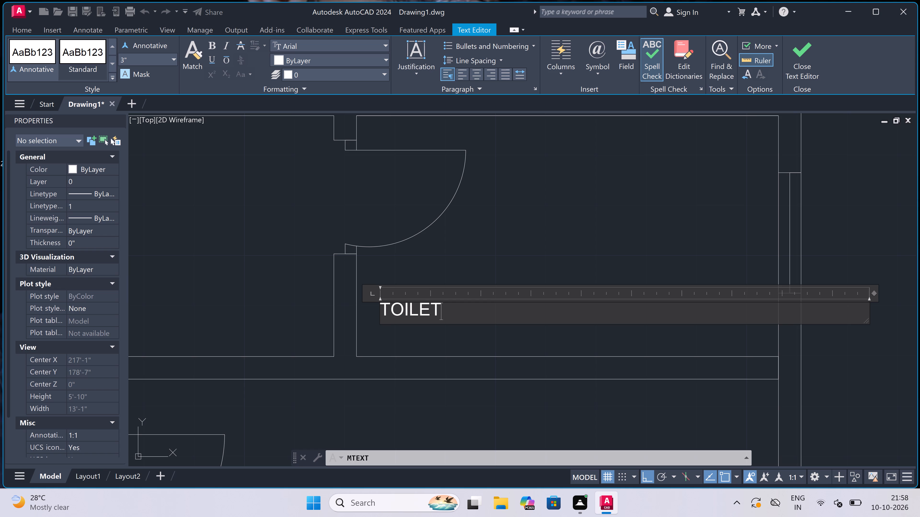
pyautogui.press('Return')
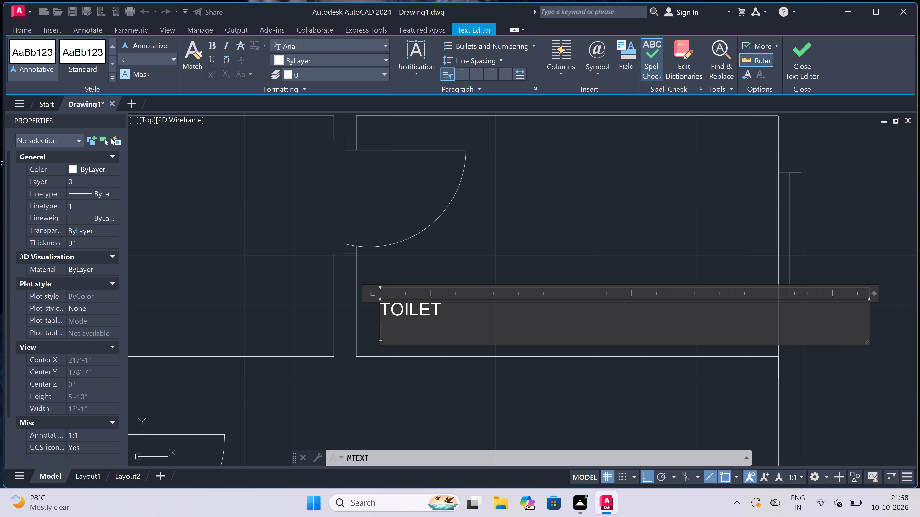
pyautogui.write("7'0")
pyautogui.write('"x')
pyautogui.write('4\'0"')
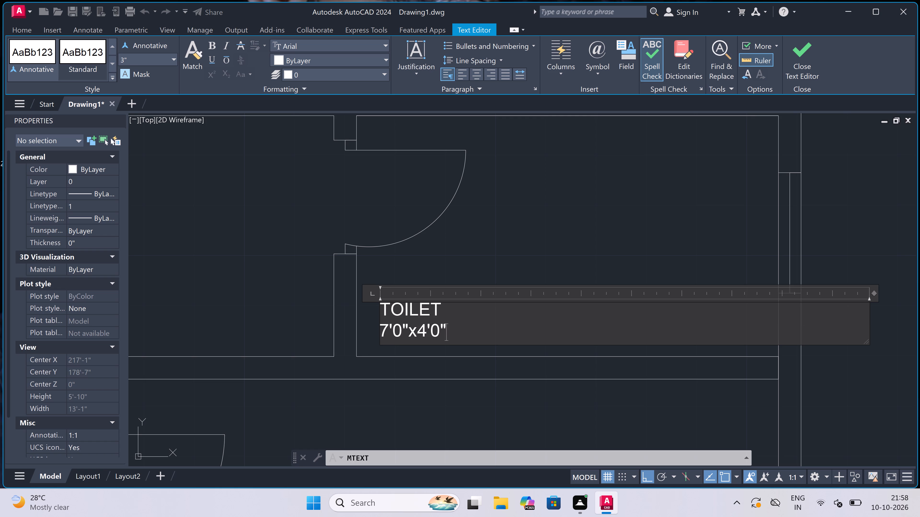
pyautogui.click(224, 204)
# Add the two-line multiline text label BEDROOM, 11'0"x12'0" near the north wall of the room directly south of the lower 7'0"x4'0" toilet.
pyautogui.scroll(-2, 230, 225)
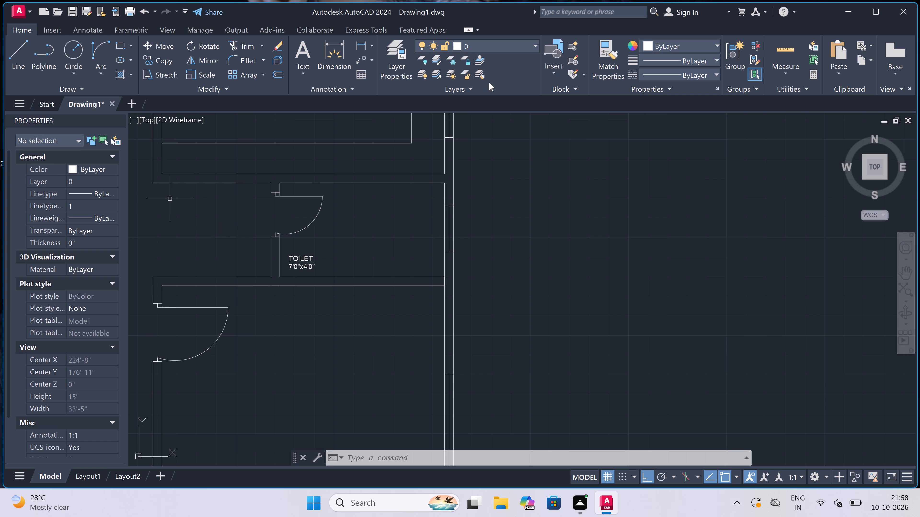
pyautogui.scroll(-3, 497, 90)
pyautogui.scroll(-1, 375, 242)
pyautogui.scroll(-2, 366, 266)
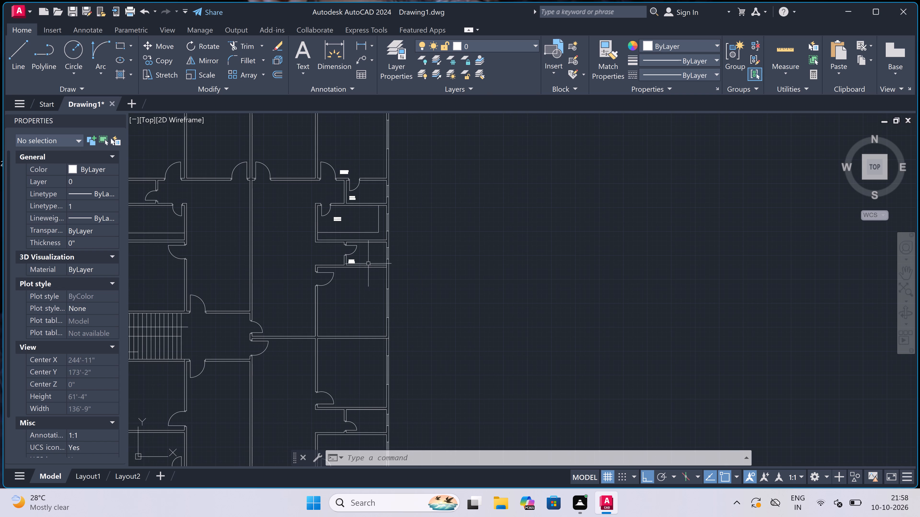
pyautogui.scroll(-2, 368, 265)
pyautogui.scroll(4, 358, 279)
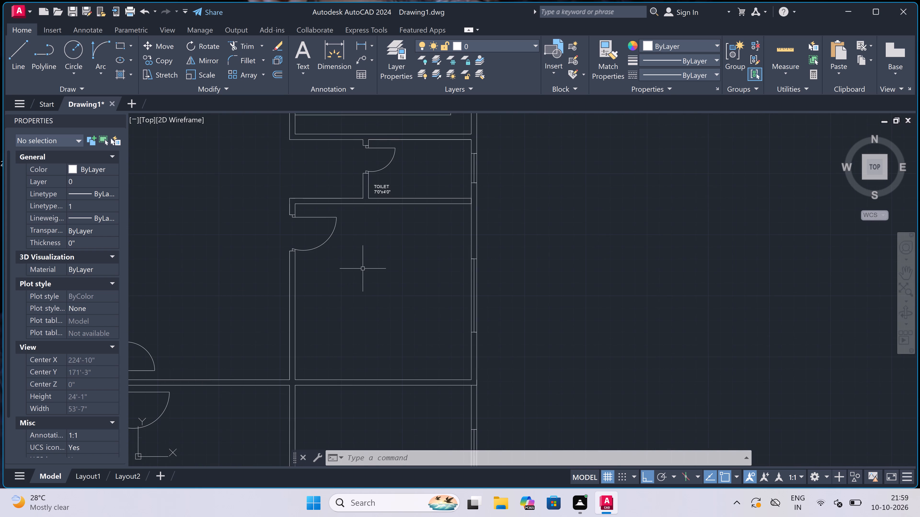
pyautogui.scroll(-2, 364, 272)
pyautogui.scroll(4, 369, 248)
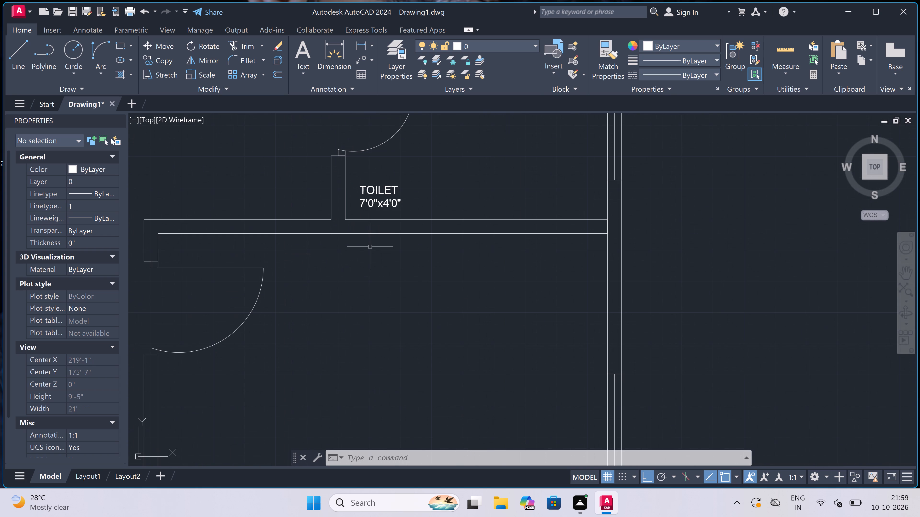
pyautogui.press('space')
pyautogui.moveTo(335, 273); pyautogui.dragTo(338, 272)
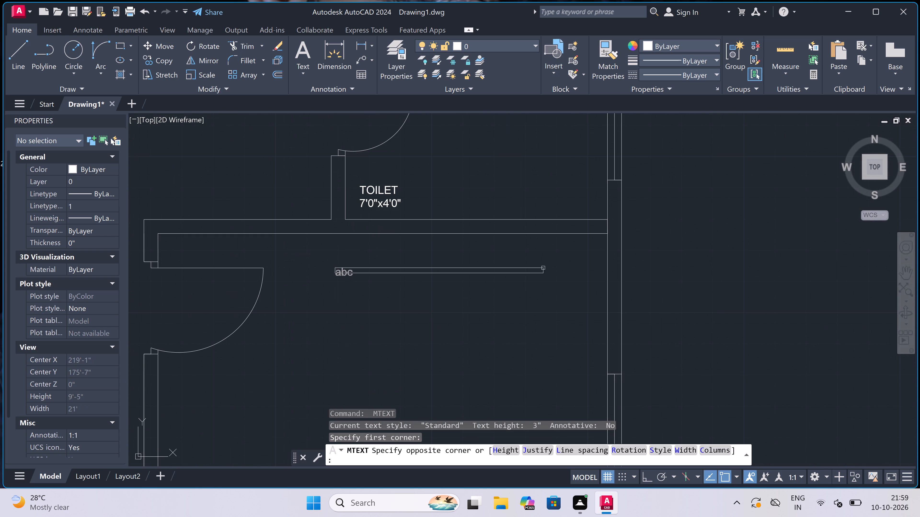
pyautogui.click(702, 269)
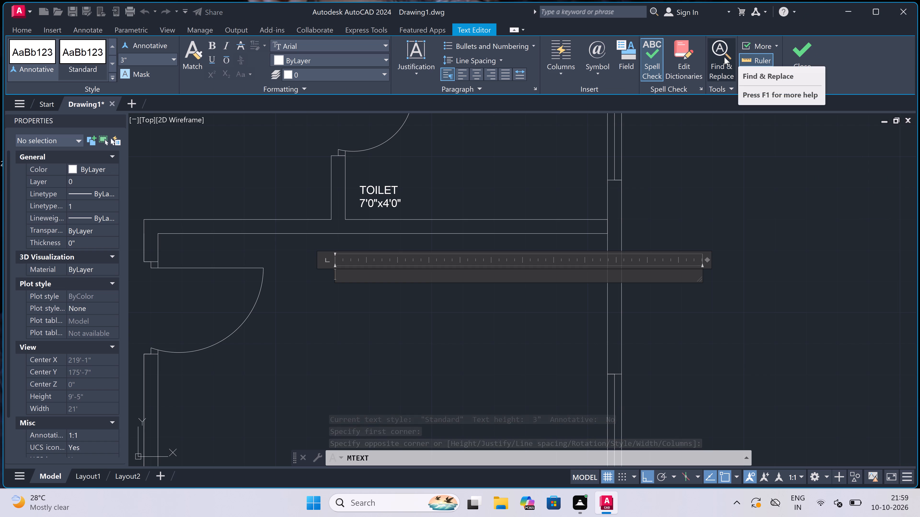
pyautogui.scroll(-3, 710, 333)
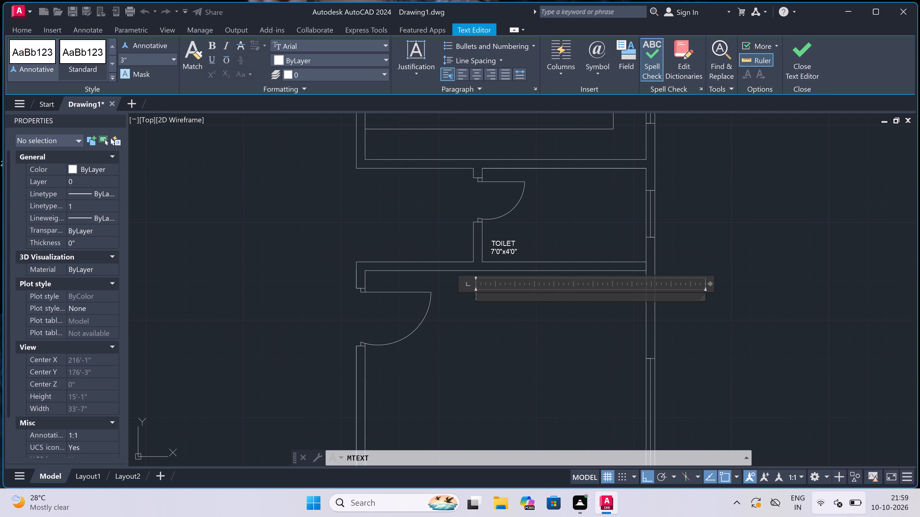
pyautogui.moveTo(882, 516); pyautogui.dragTo(917, 516)
pyautogui.moveTo(886, 516); pyautogui.dragTo(917, 516, button='right')
pyautogui.scroll(4, 886, 516)
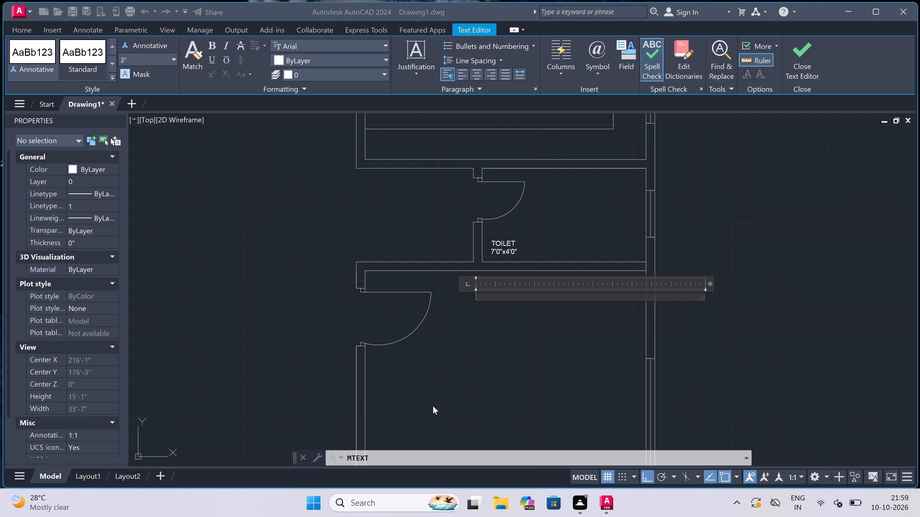
pyautogui.moveTo(448, 516); pyautogui.dragTo(472, 516, button='right')
pyautogui.scroll(-5, 435, 369)
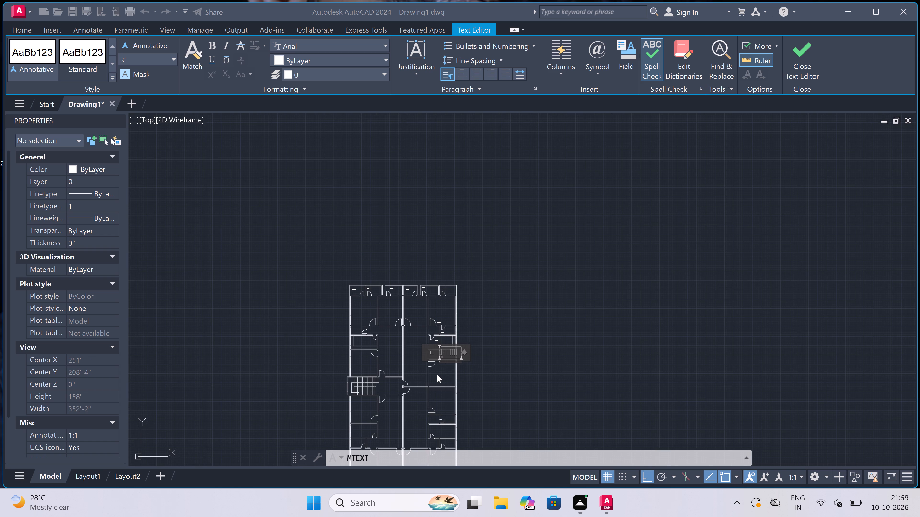
pyautogui.scroll(5, 437, 373)
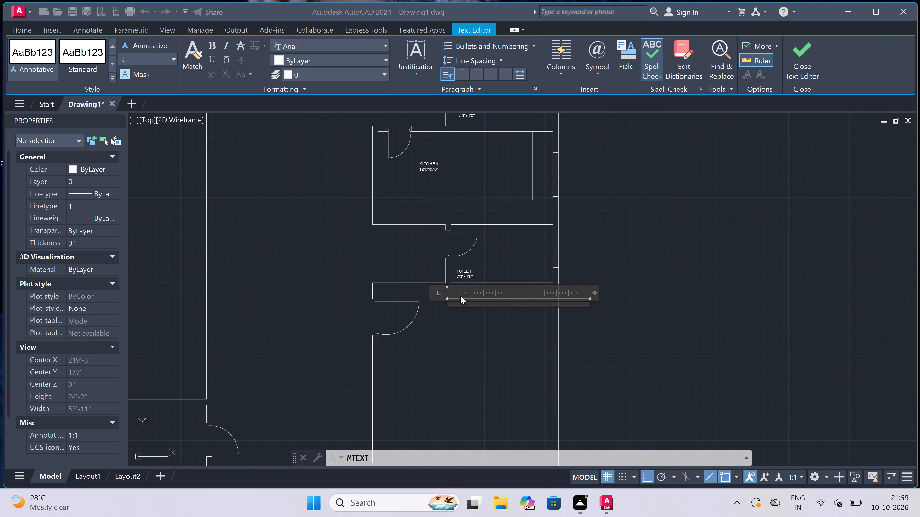
pyautogui.scroll(4, 460, 292)
pyautogui.scroll(1, 454, 354)
pyautogui.scroll(-4, 454, 354)
pyautogui.scroll(1, 448, 372)
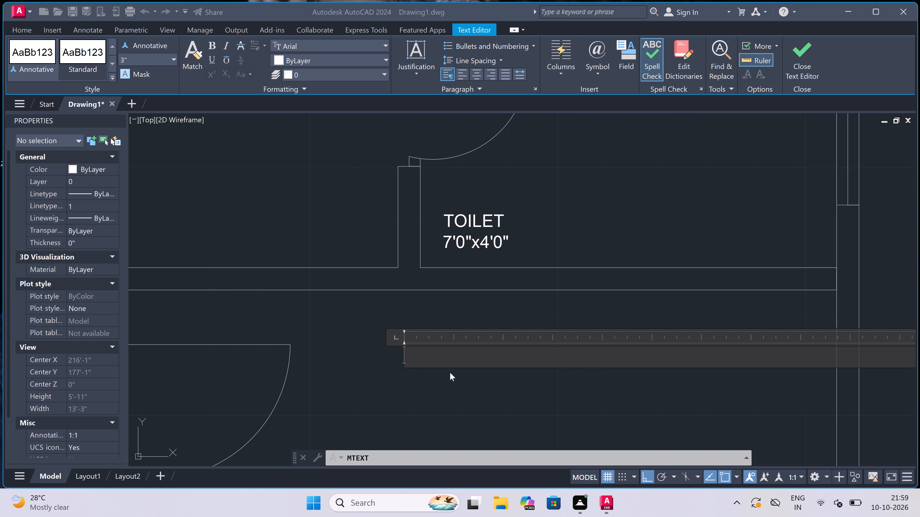
pyautogui.write('BEDR')
pyautogui.write('OOM')
pyautogui.press('Return')
pyautogui.click(446, 357)
pyautogui.press('b')
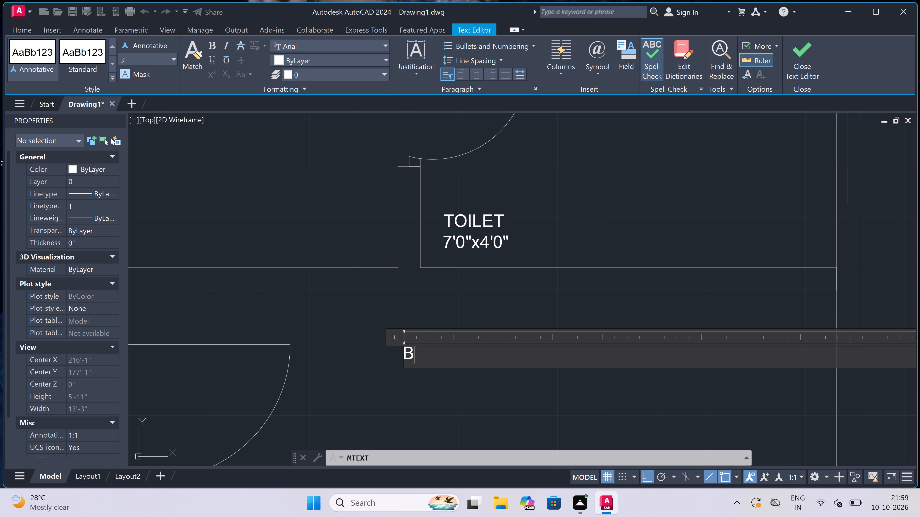
pyautogui.write('EDR')
pyautogui.press('o')
pyautogui.press('o')
pyautogui.press('m')
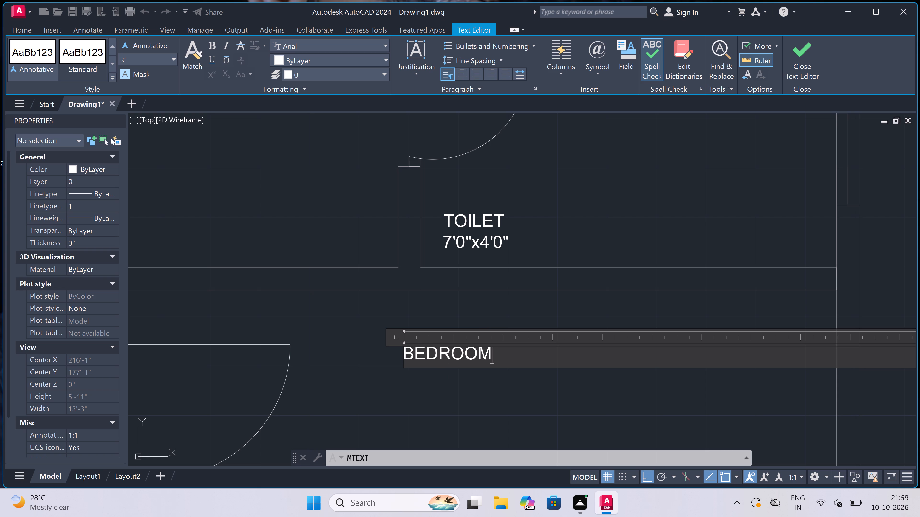
pyautogui.scroll(-2, 919, 516)
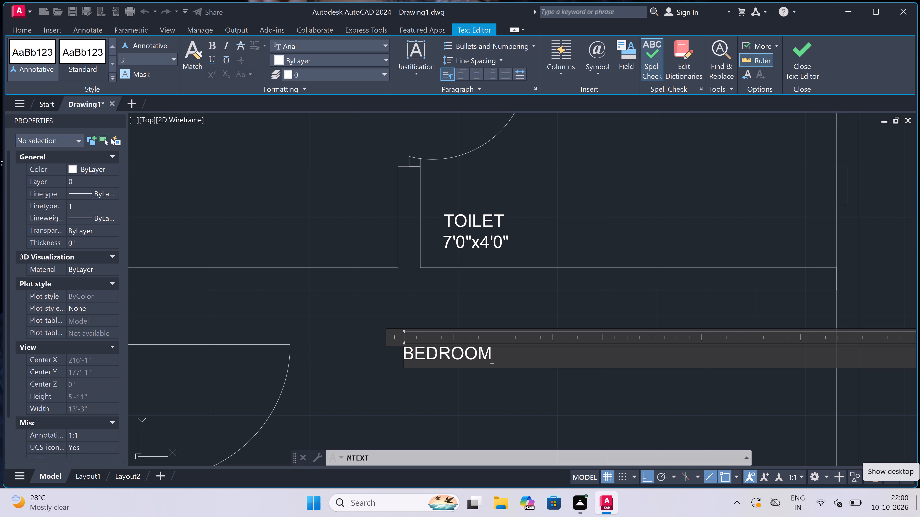
pyautogui.write('11')
pyautogui.press('BackSpace')
pyautogui.press('BackSpace')
pyautogui.press('Return')
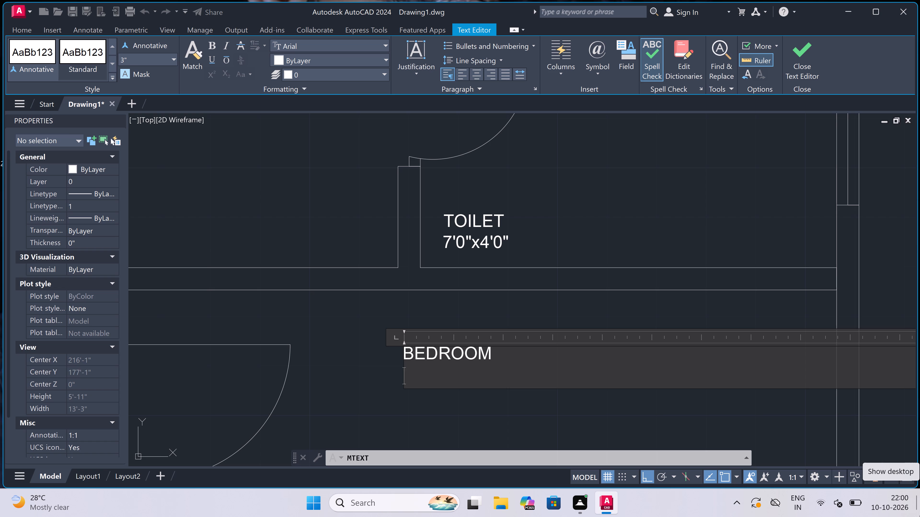
pyautogui.write('11')
pyautogui.write("'0")
pyautogui.hotkey('shift', '"')
pyautogui.press('x')
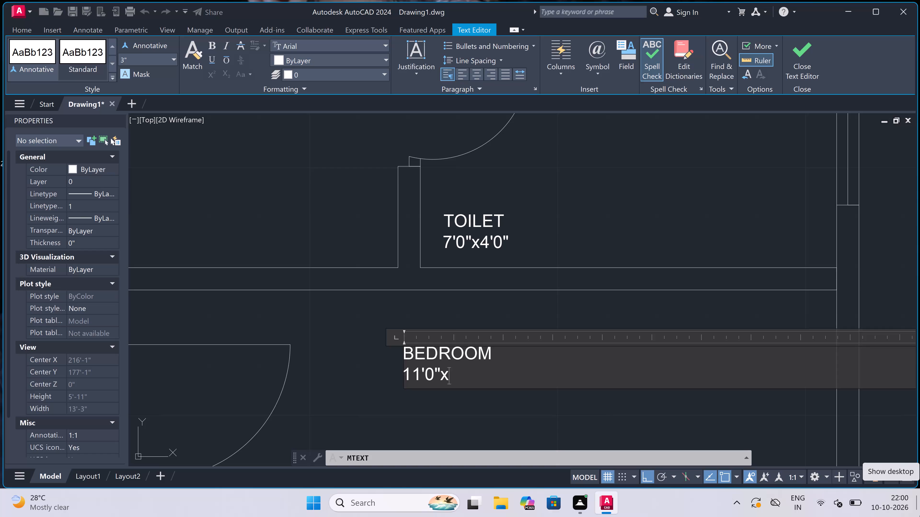
pyautogui.write('12')
pyautogui.write("'0")
pyautogui.hotkey('shift', '"')
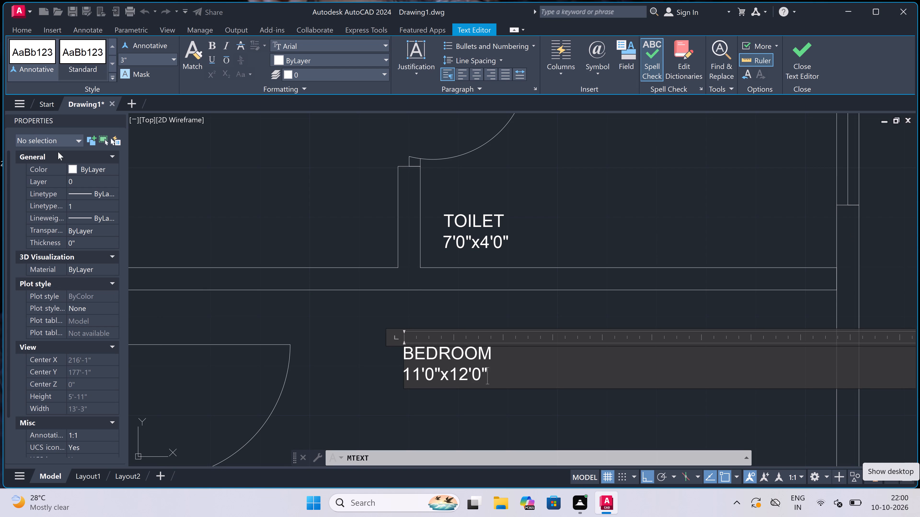
pyautogui.scroll(-4, 242, 213)
pyautogui.scroll(-3, 337, 299)
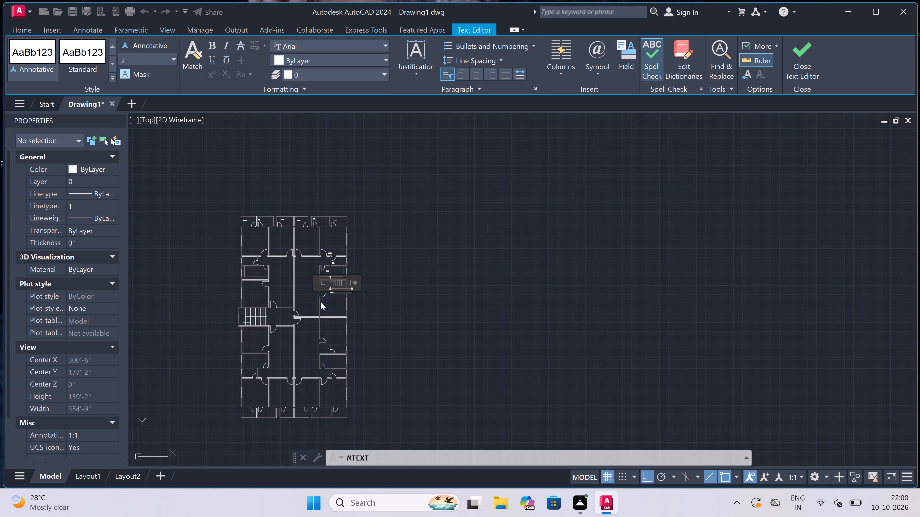
pyautogui.scroll(3, 319, 301)
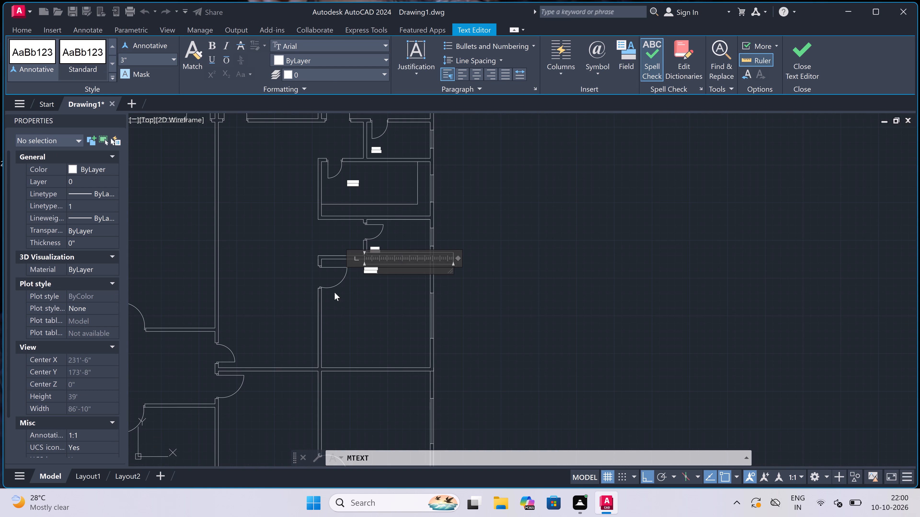
pyautogui.scroll(4, 337, 290)
pyautogui.click(371, 270)
# Add the two-line multiline text label BEDROOM, 11'0"x12'0" near the south wall of the next bedroom south on the east side.
pyautogui.scroll(-6, 351, 242)
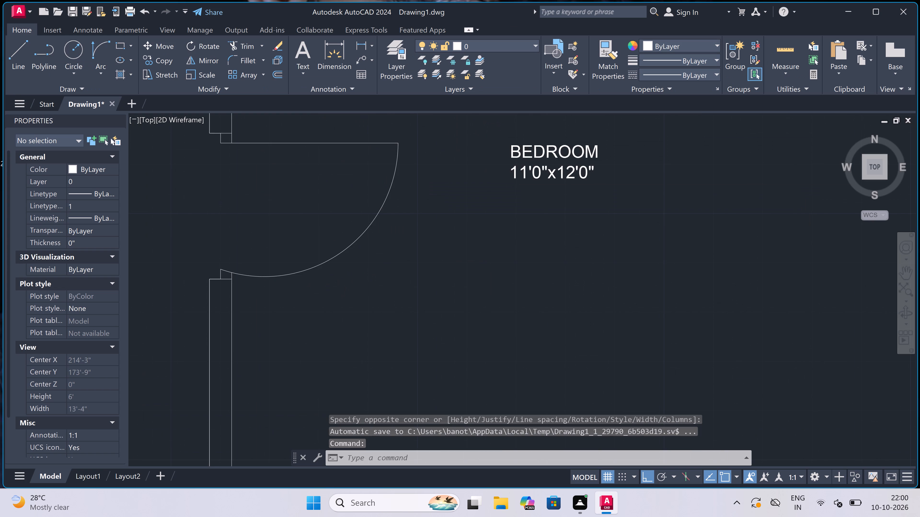
pyautogui.scroll(-6, 352, 244)
pyautogui.scroll(4, 363, 273)
pyautogui.scroll(-4, 363, 273)
pyautogui.scroll(5, 361, 284)
pyautogui.scroll(2, 370, 321)
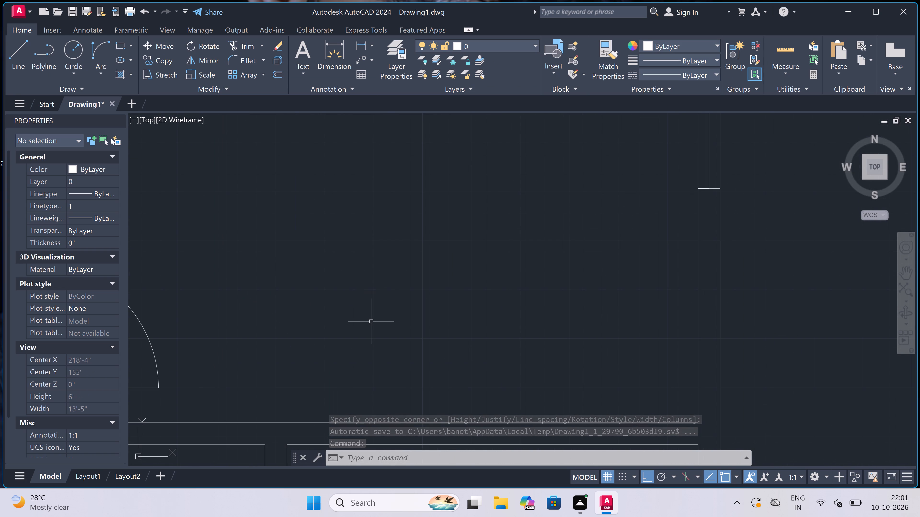
pyautogui.press('space')
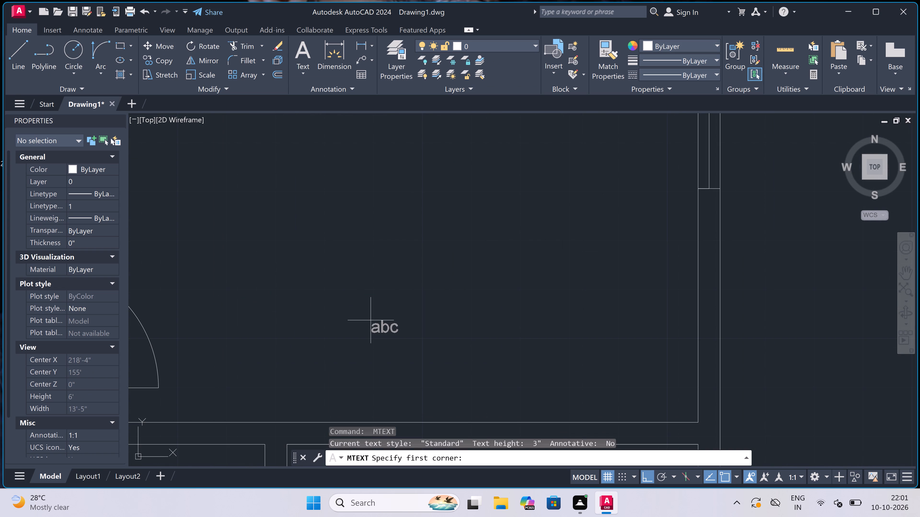
pyautogui.scroll(-2, 371, 320)
pyautogui.scroll(1, 351, 341)
pyautogui.moveTo(315, 338); pyautogui.dragTo(318, 338)
pyautogui.click(673, 336)
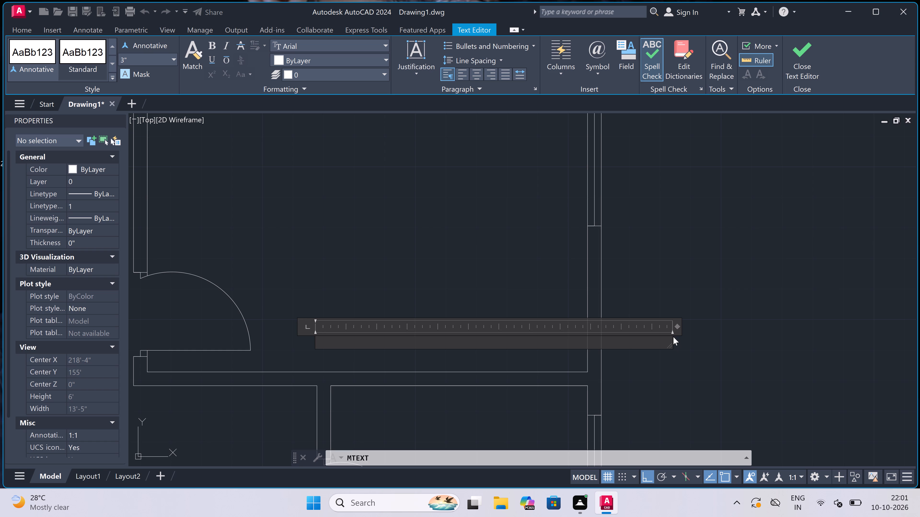
pyautogui.press('b')
pyautogui.write('ED')
pyautogui.press('r')
pyautogui.write('OOM')
pyautogui.press('Return')
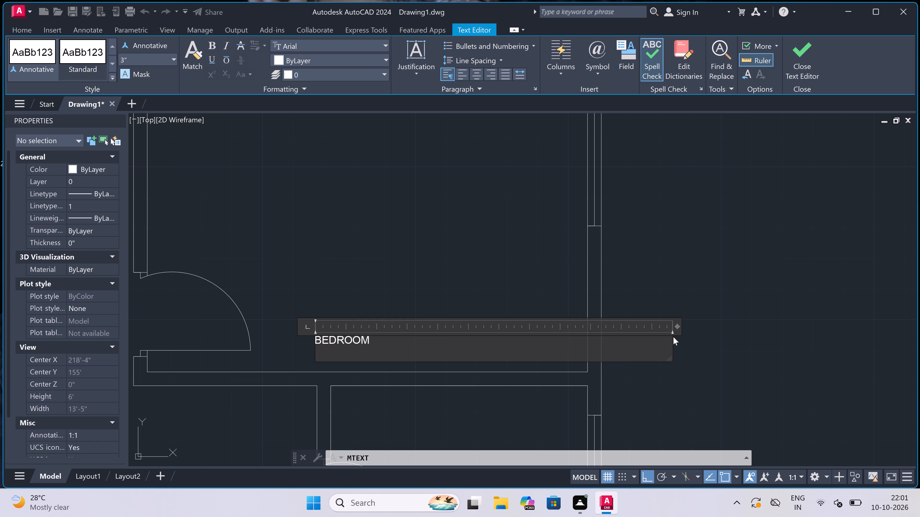
pyautogui.write('11')
pyautogui.write("'0")
pyautogui.hotkey('shift', '"')
pyautogui.press('x')
pyautogui.write('12')
pyautogui.write("'0")
pyautogui.hotkey('shift', '"')
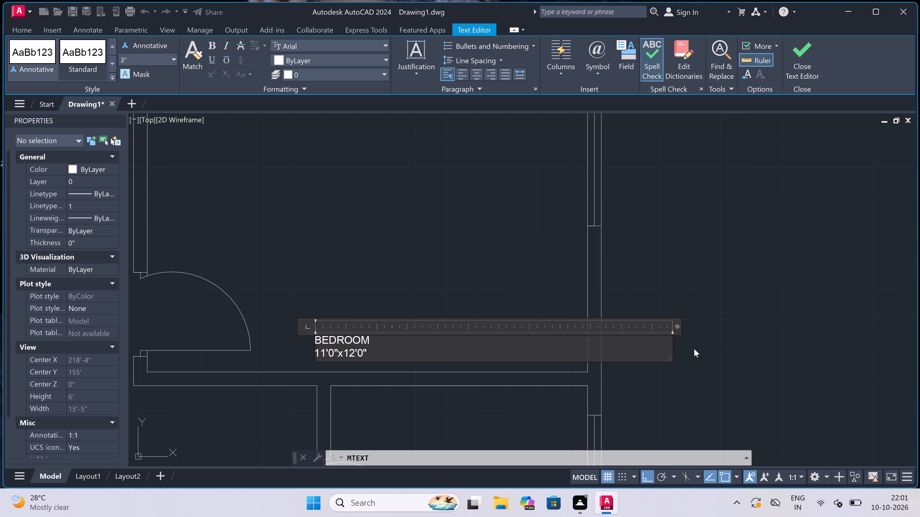
pyautogui.click(359, 237)
# Add the two-line multiline text label TOILET, 7'0"x4'0" in the small toilet directly south of the newly labelled bedroom.
pyautogui.scroll(-4, 357, 209)
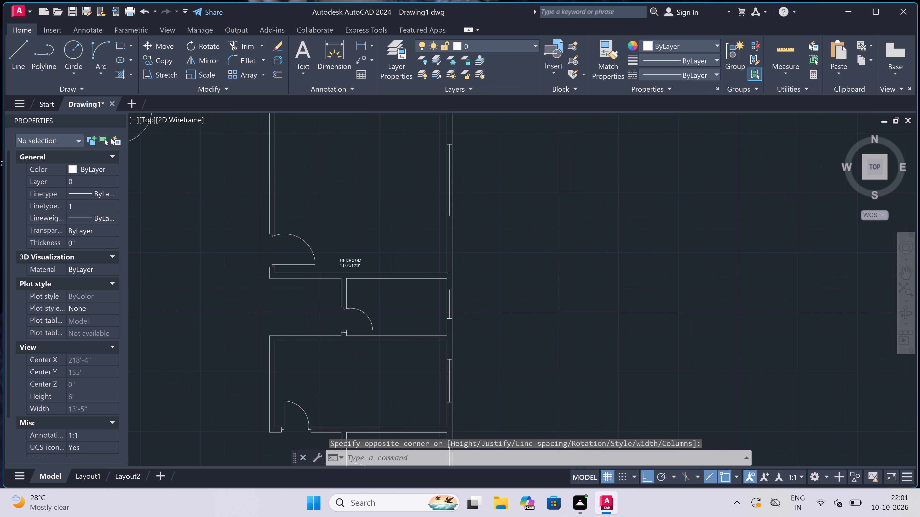
pyautogui.scroll(4, 374, 252)
pyautogui.scroll(-4, 375, 248)
pyautogui.scroll(1, 366, 233)
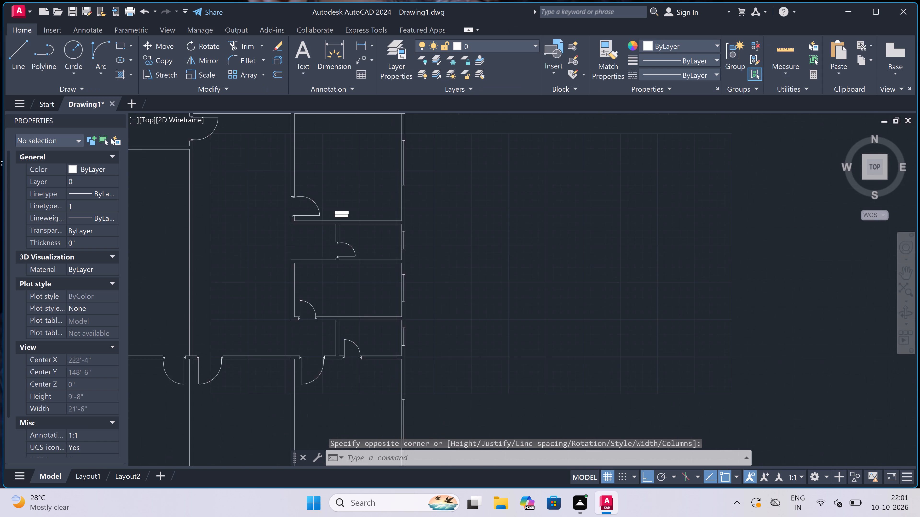
pyautogui.scroll(3, 372, 243)
pyautogui.scroll(-3, 359, 221)
pyautogui.scroll(2, 357, 249)
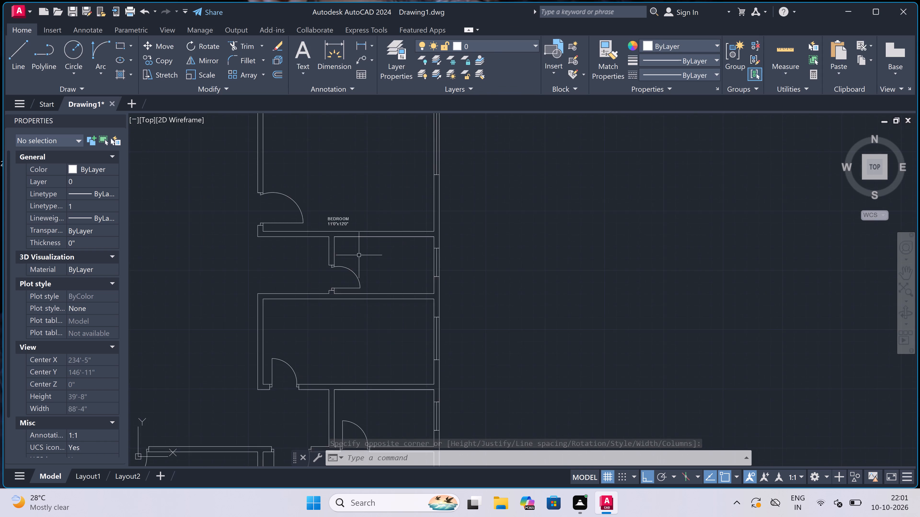
pyautogui.scroll(1, 359, 258)
pyautogui.press('space')
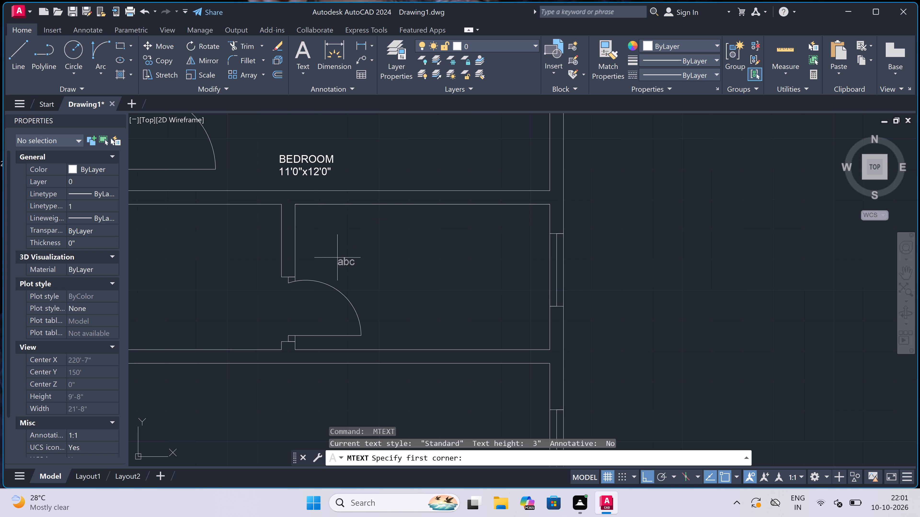
pyautogui.moveTo(317, 243); pyautogui.dragTo(323, 243)
pyautogui.click(580, 250)
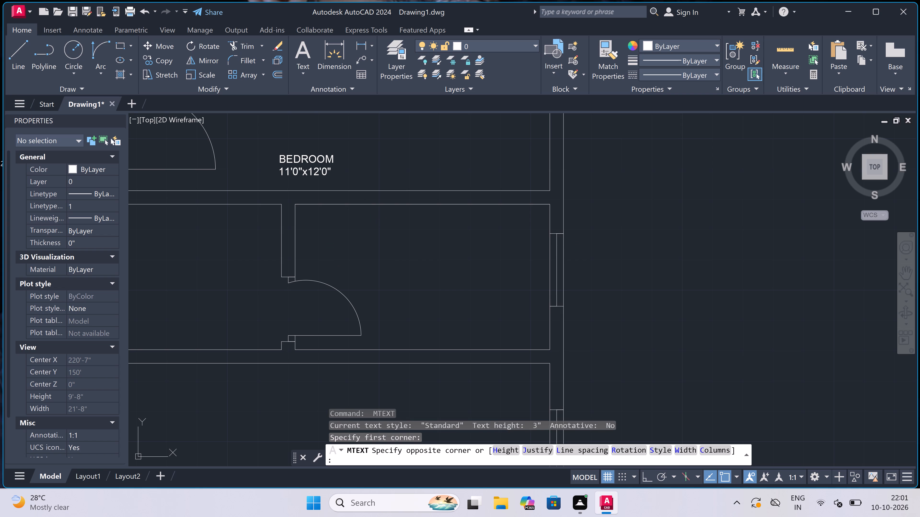
pyautogui.scroll(3, 356, 213)
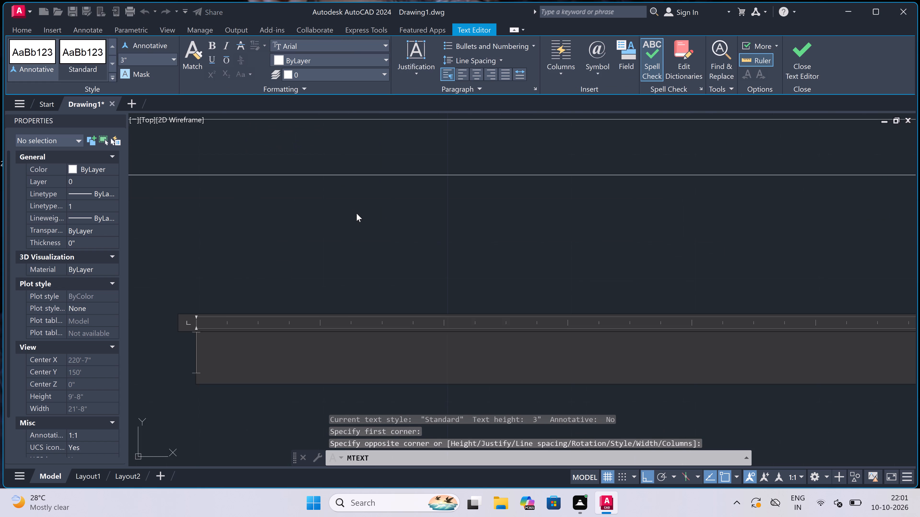
pyautogui.scroll(-2, 356, 214)
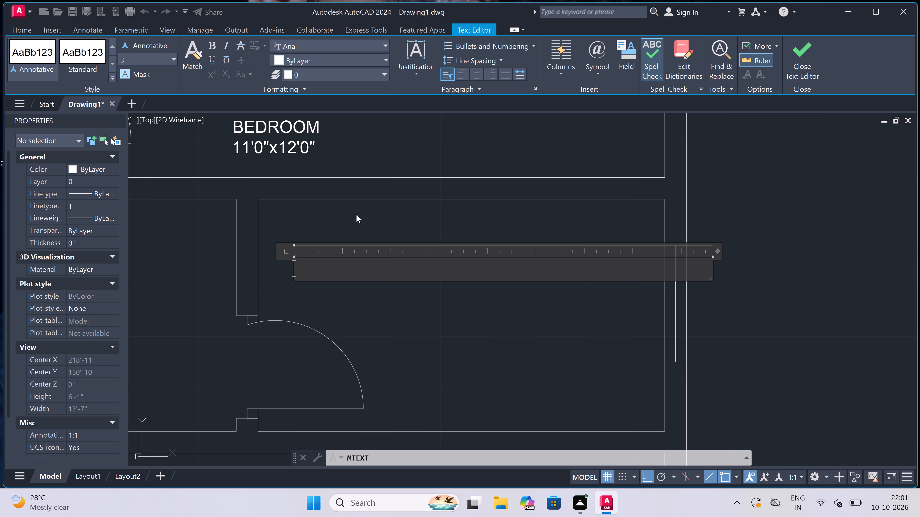
pyautogui.press('t')
pyautogui.press('BackSpace')
pyautogui.write('TO')
pyautogui.write('IL')
pyautogui.write('ET')
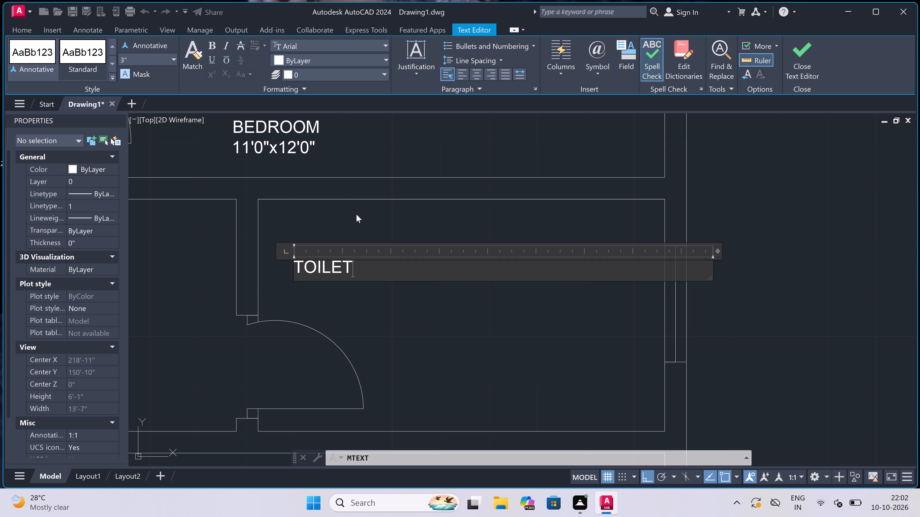
pyautogui.press('Return')
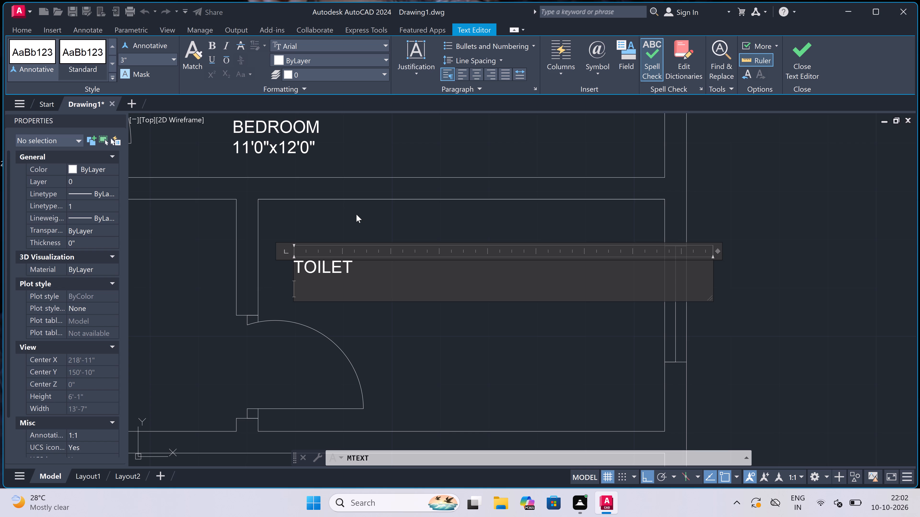
pyautogui.write("7'0")
pyautogui.hotkey('shift', '"')
pyautogui.write('x4\'0"')
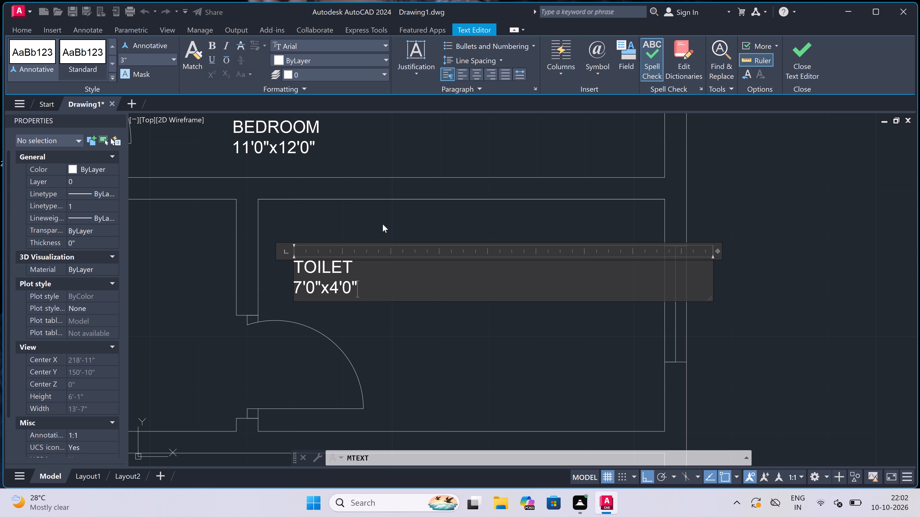
pyautogui.click(348, 205)
# Start a multiline text label in the room directly south of that toilet, with KITCHEN as its first line.
pyautogui.scroll(-5, 342, 187)
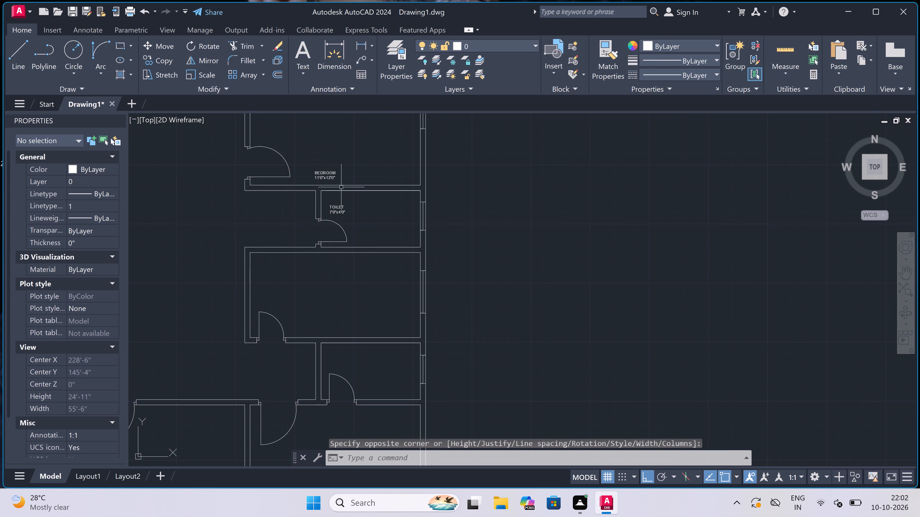
pyautogui.scroll(-2, 342, 187)
pyautogui.scroll(3, 346, 229)
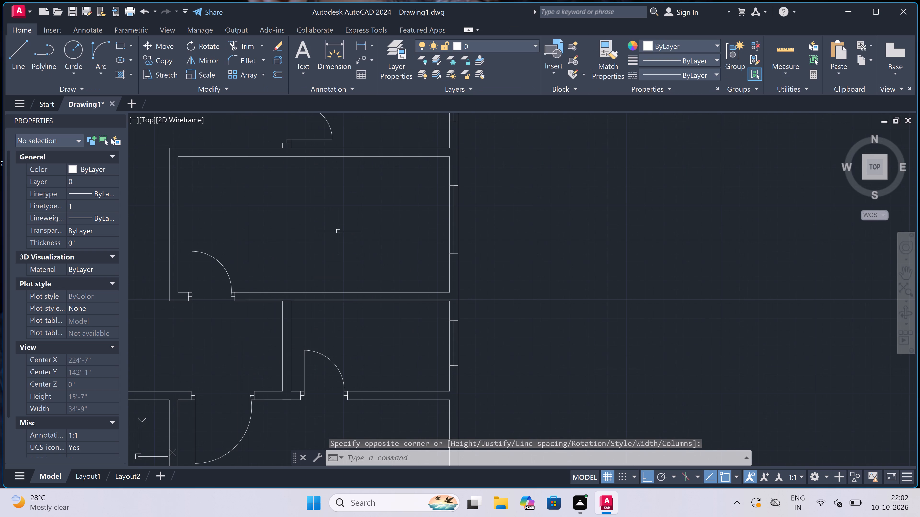
pyautogui.press('space')
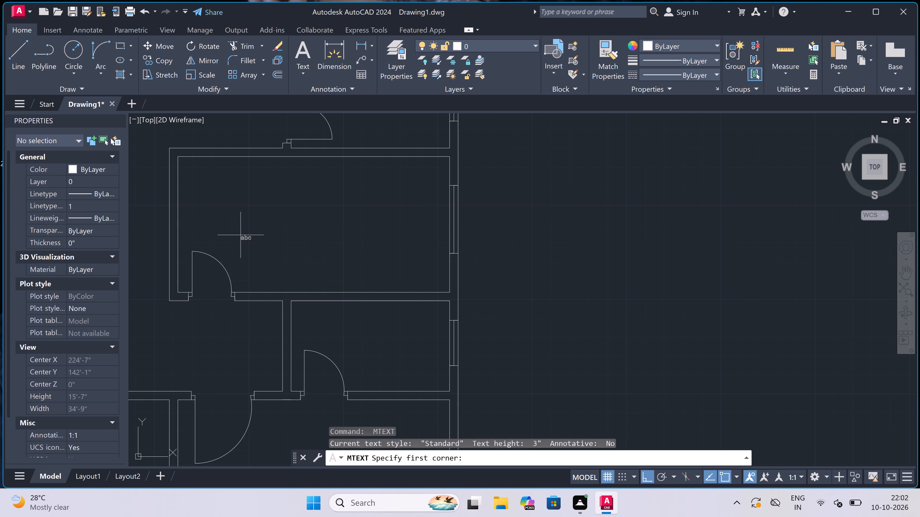
pyautogui.moveTo(243, 221); pyautogui.dragTo(247, 222)
pyautogui.click(532, 246)
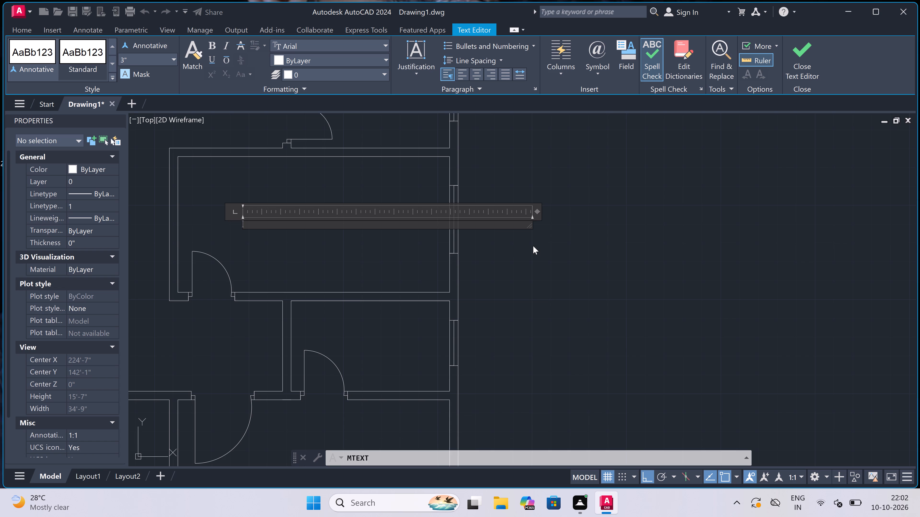
pyautogui.write('KITX')
pyautogui.press('BackSpace')
pyautogui.write('CHEN')
# Look over the whole floor plan, including the room labels along its north side.
pyautogui.scroll(-5, 533, 246)
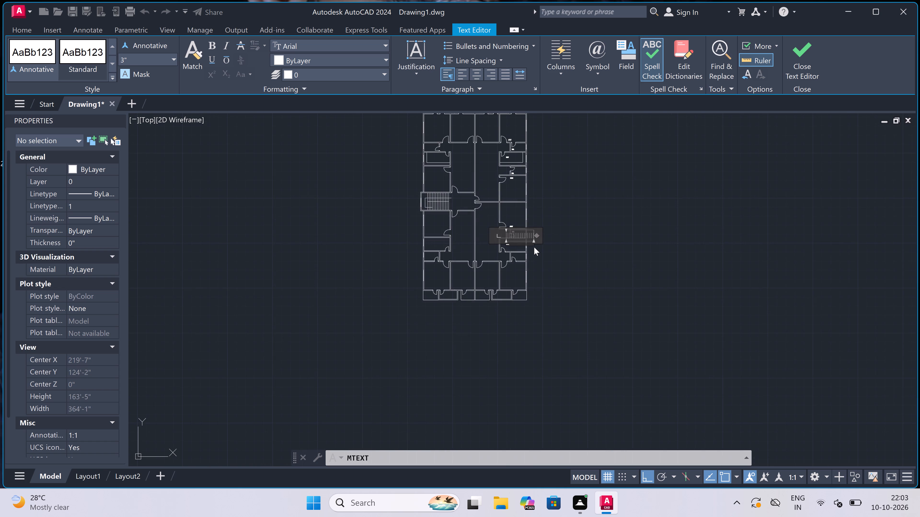
pyautogui.scroll(-2, 534, 247)
pyautogui.scroll(4, 546, 208)
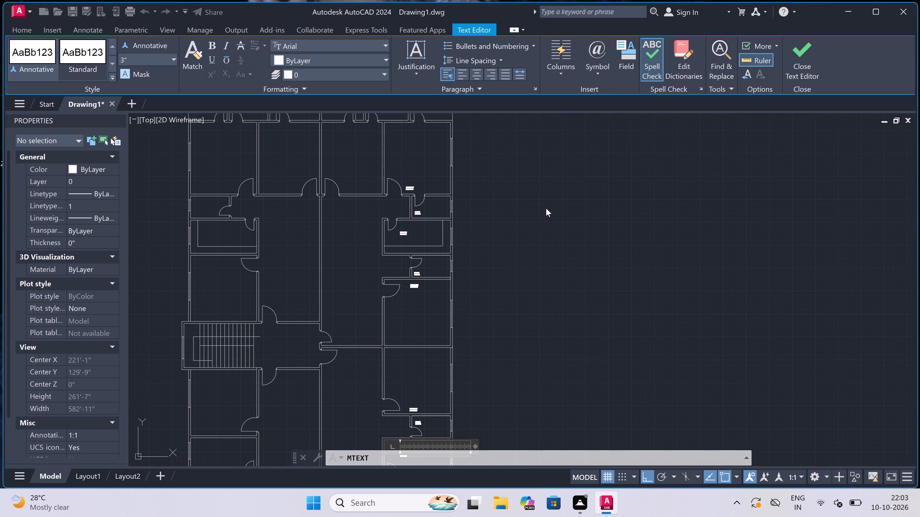
pyautogui.scroll(-1, 493, 237)
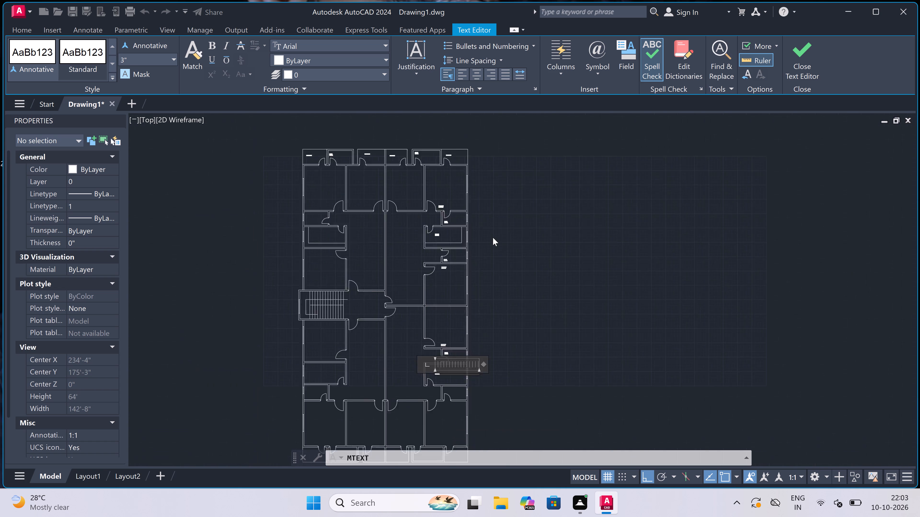
pyautogui.scroll(-1, 493, 237)
pyautogui.scroll(3, 484, 194)
pyautogui.scroll(-3, 484, 194)
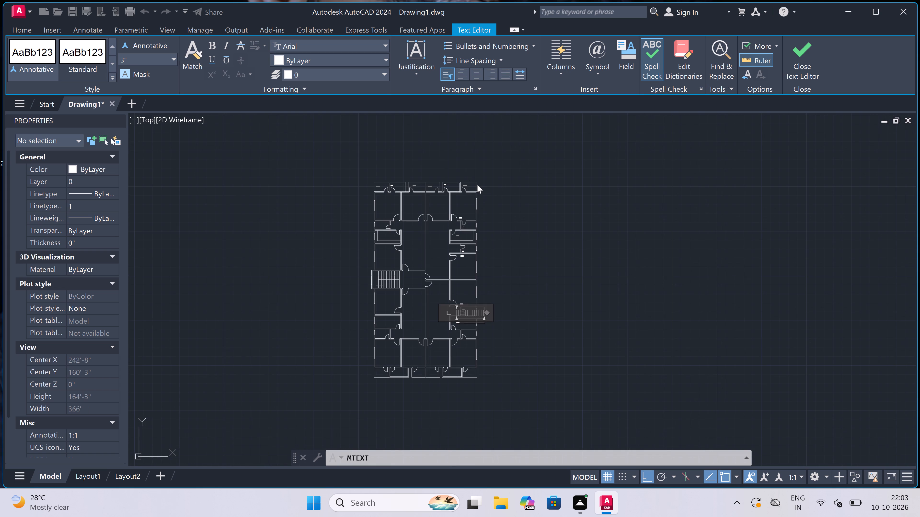
pyautogui.scroll(6, 421, 154)
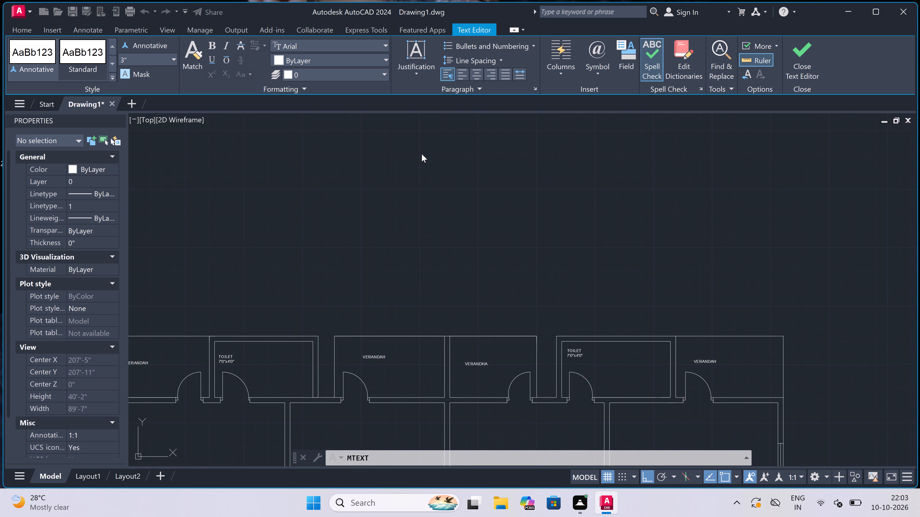
pyautogui.scroll(-5, 422, 154)
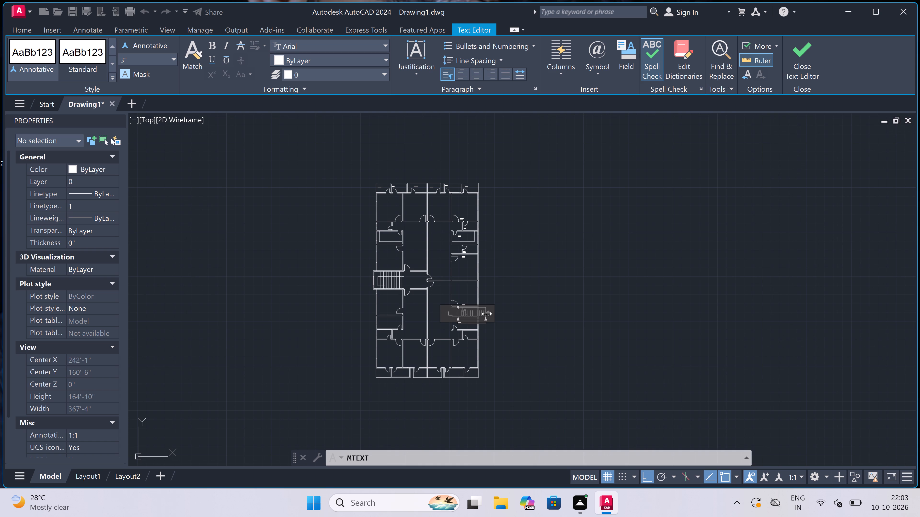
# Complete the KITCHEN label with the second line 12'0"x6'0" and finish the text.
pyautogui.scroll(4, 487, 314)
pyautogui.scroll(3, 293, 383)
pyautogui.scroll(-2, 269, 321)
pyautogui.scroll(3, 276, 349)
pyautogui.press('Return')
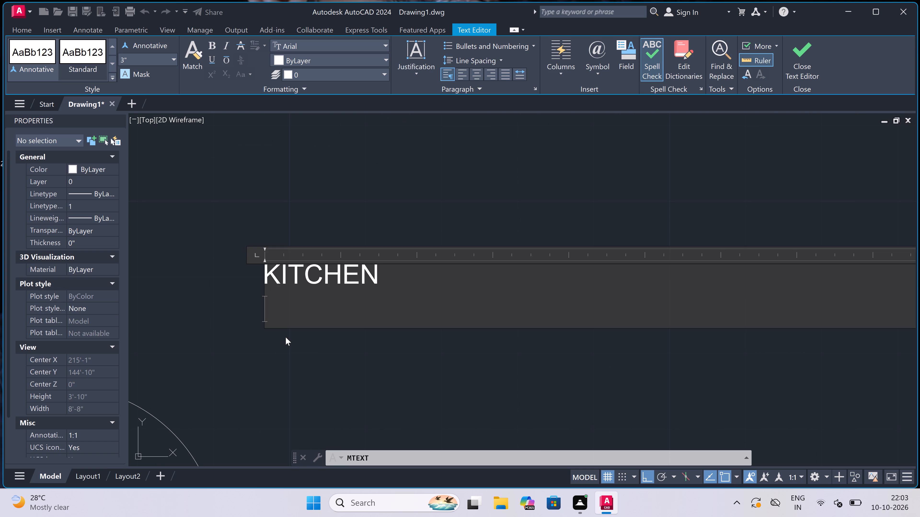
pyautogui.write('12')
pyautogui.write("'0")
pyautogui.hotkey('shift', '"')
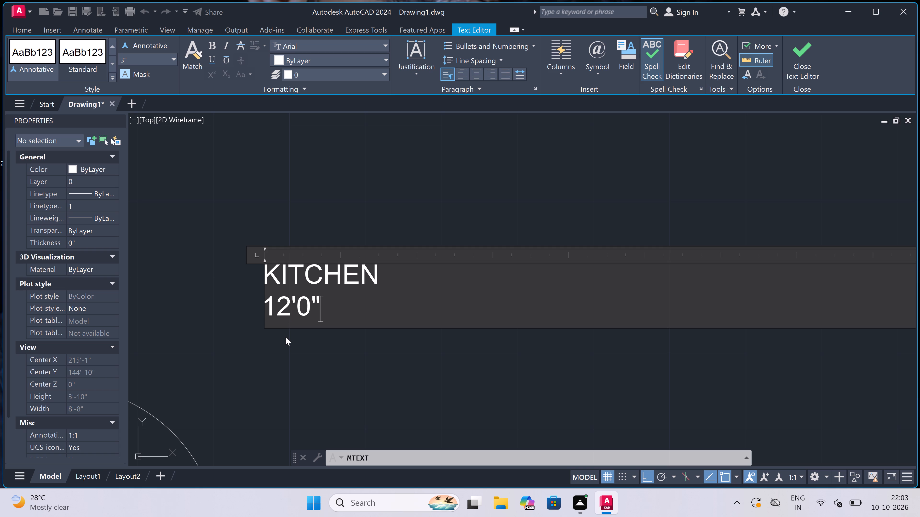
pyautogui.press('x')
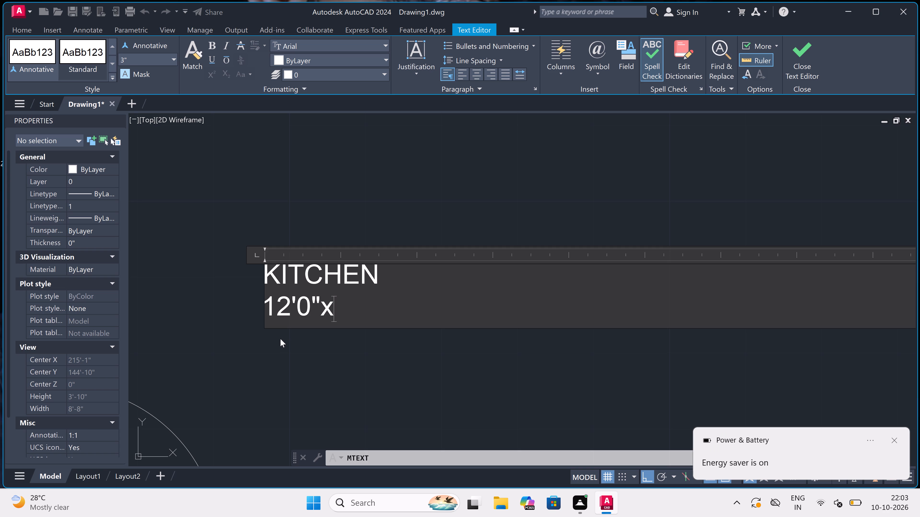
pyautogui.scroll(-2, 192, 336)
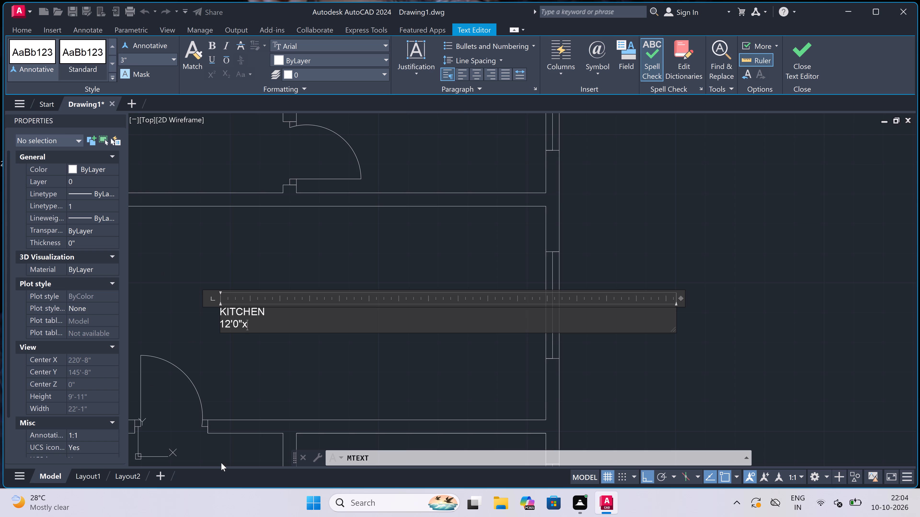
pyautogui.scroll(2, 237, 317)
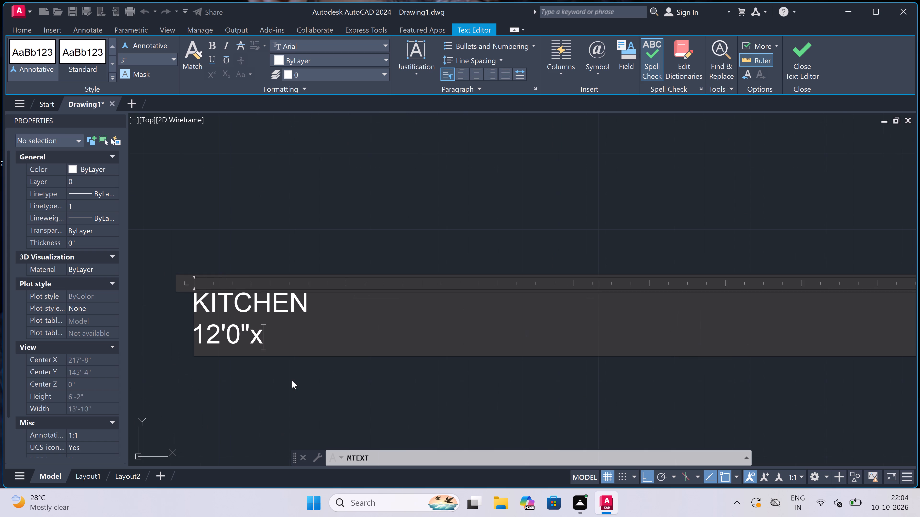
pyautogui.scroll(-4, 291, 357)
pyautogui.scroll(6, 289, 355)
pyautogui.scroll(-3, 289, 355)
pyautogui.scroll(3, 247, 355)
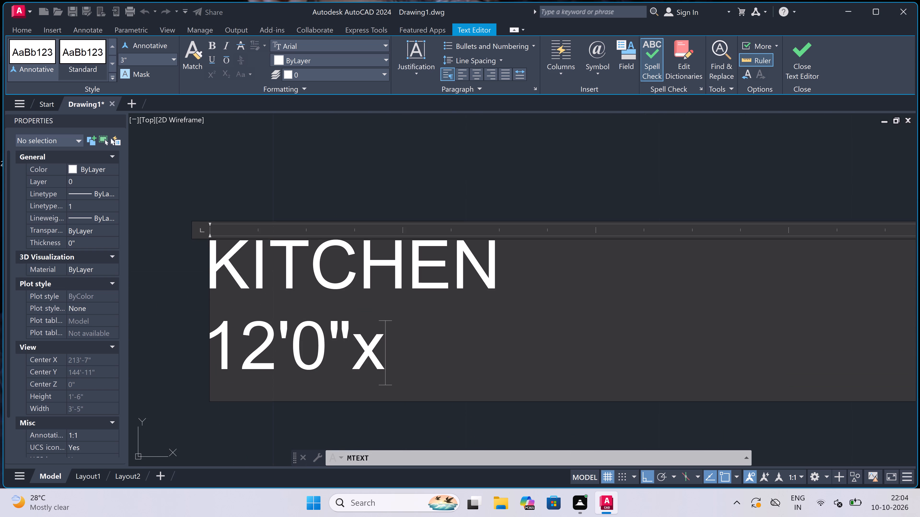
pyautogui.press('6')
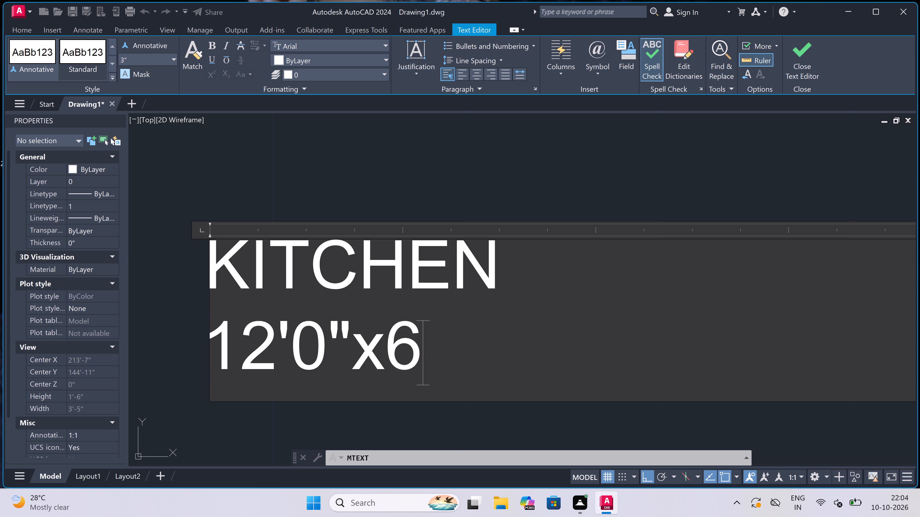
pyautogui.write('\'0"')
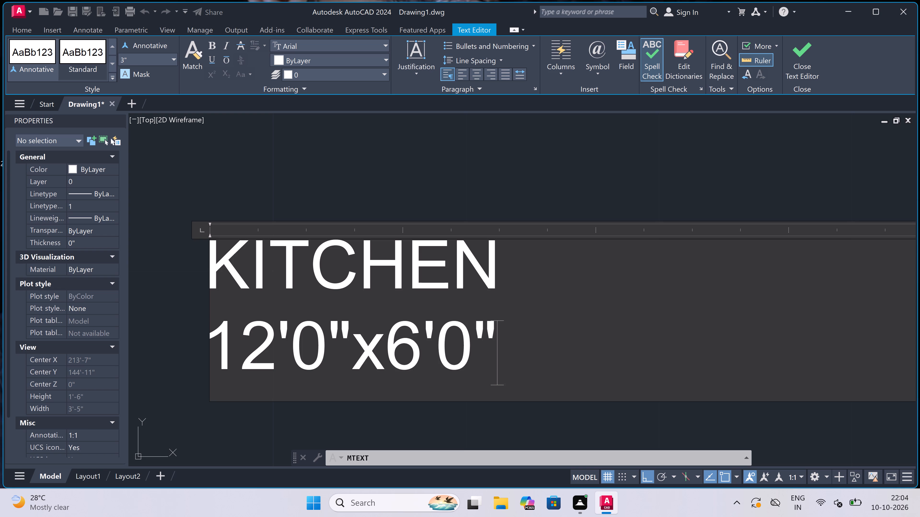
pyautogui.click(314, 193)
# Start a multiline text label in the small room directly south of the newly labelled kitchen.
pyautogui.scroll(-3, 334, 216)
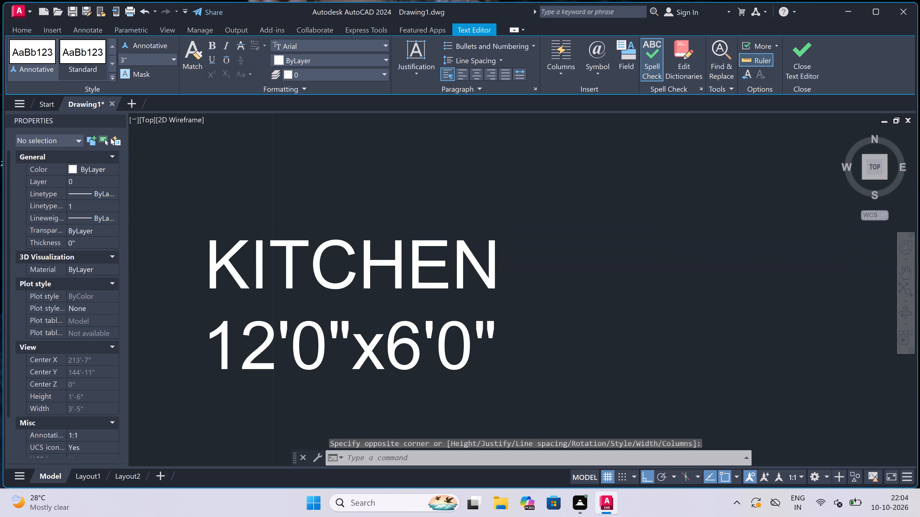
pyautogui.scroll(-2, 337, 221)
pyautogui.scroll(-8, 350, 264)
pyautogui.scroll(1, 362, 295)
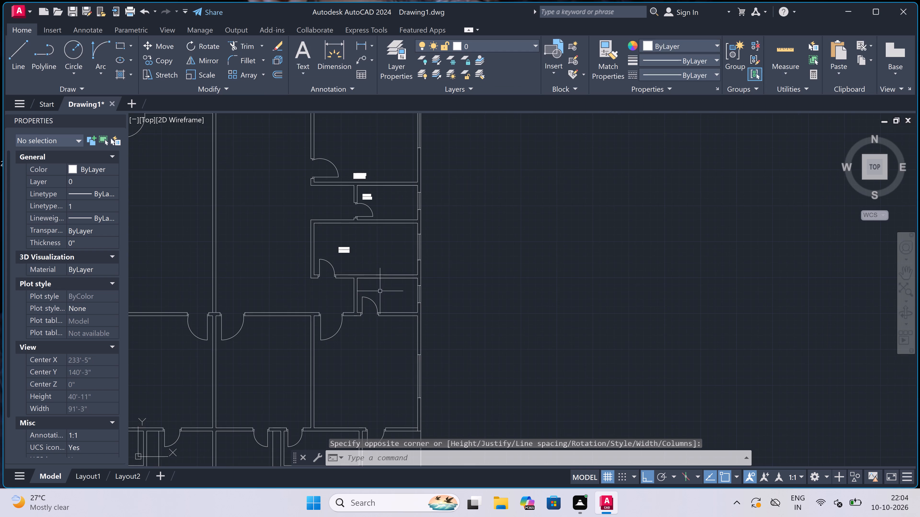
pyautogui.scroll(3, 380, 291)
pyautogui.press('space')
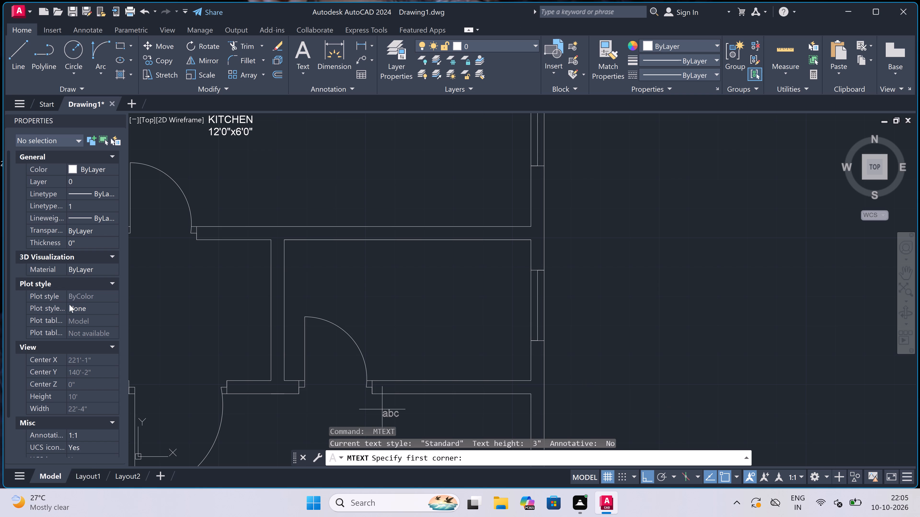
pyautogui.scroll(1, 327, 289)
pyautogui.click(300, 273)
pyautogui.click(825, 265)
pyautogui.scroll(-2, 517, 320)
pyautogui.scroll(2, 410, 292)
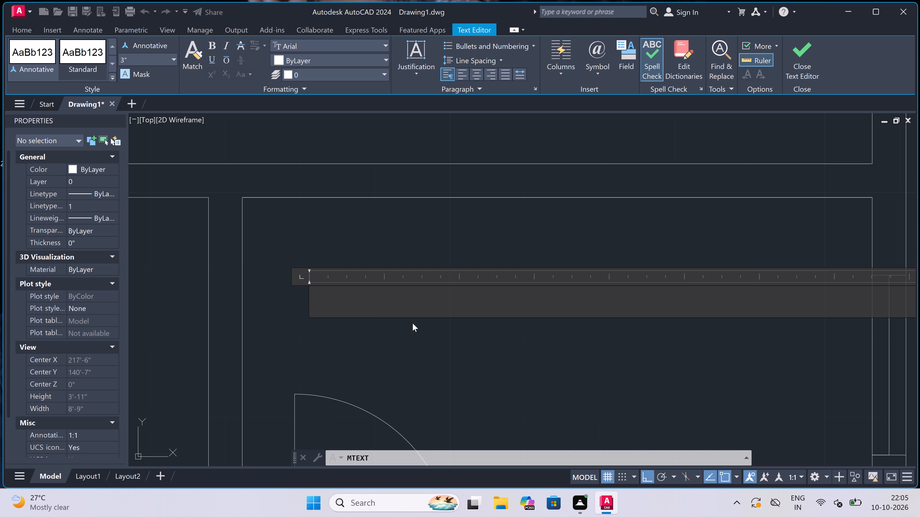
pyautogui.scroll(-4, 384, 277)
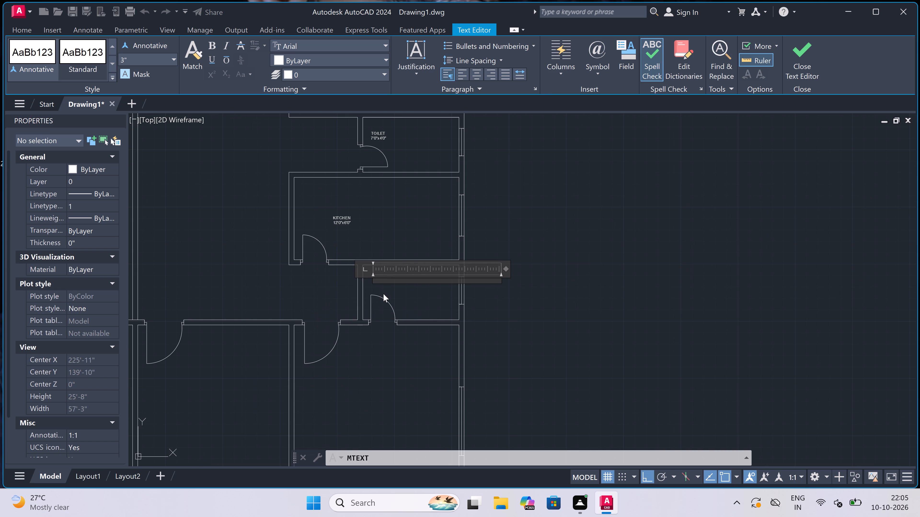
pyautogui.scroll(2, 388, 299)
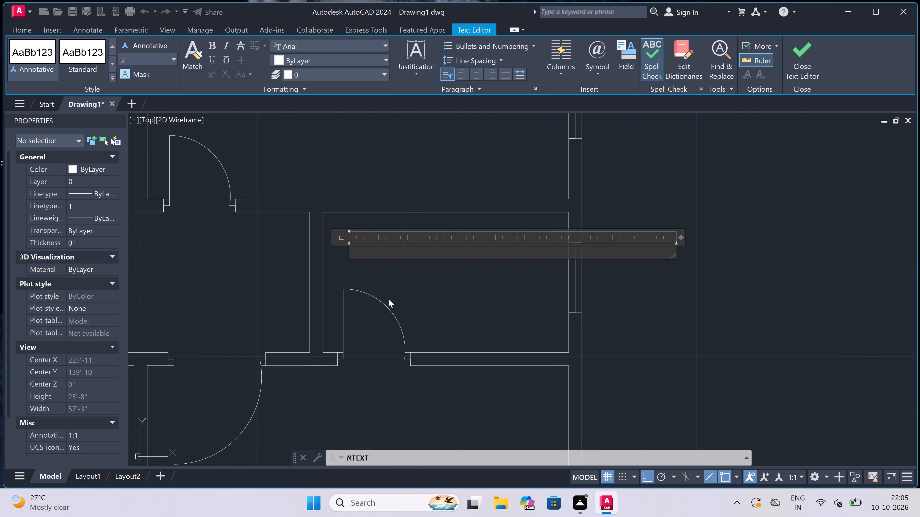
pyautogui.scroll(-2, 389, 300)
pyautogui.scroll(1, 390, 301)
pyautogui.scroll(-5, 390, 301)
pyautogui.scroll(1, 391, 302)
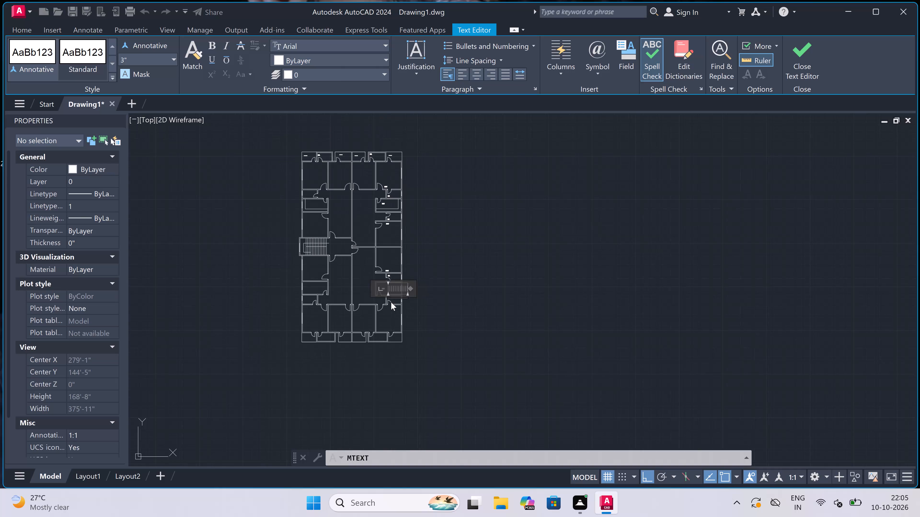
pyautogui.scroll(4, 391, 302)
pyautogui.scroll(-4, 395, 308)
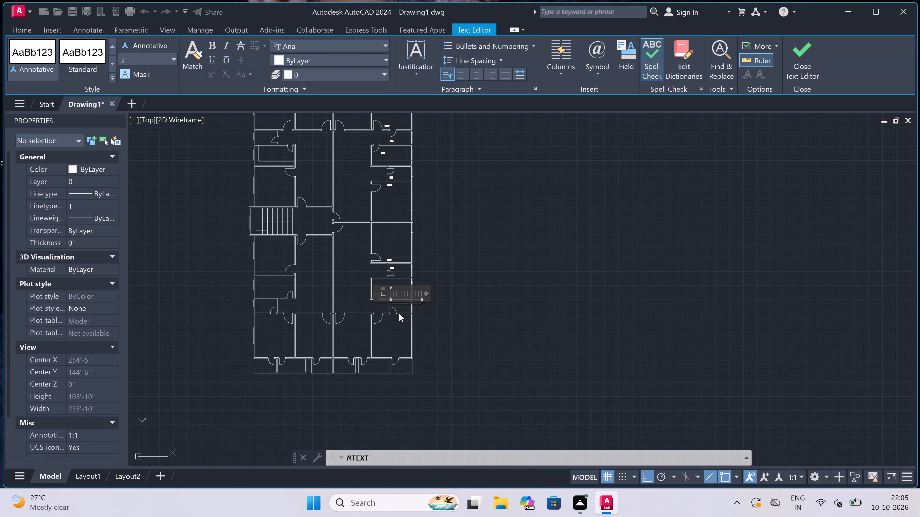
pyautogui.scroll(3, 400, 314)
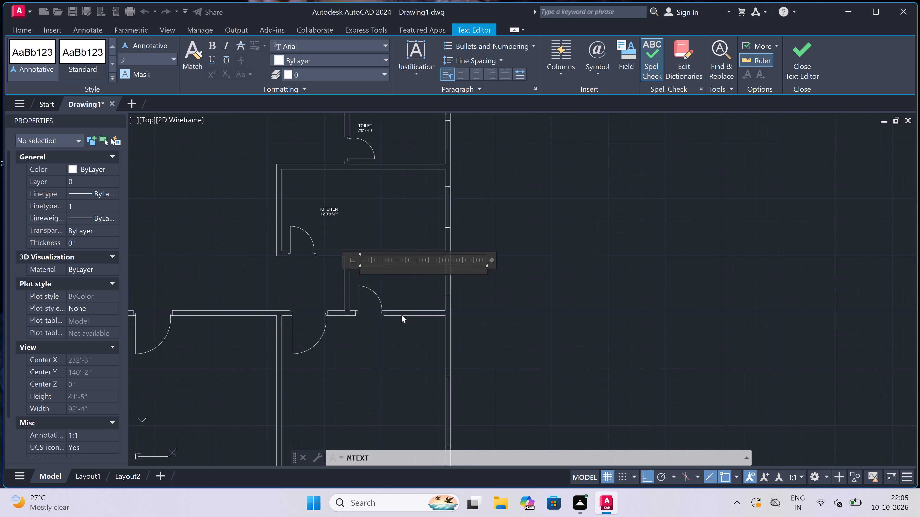
pyautogui.scroll(2, 402, 315)
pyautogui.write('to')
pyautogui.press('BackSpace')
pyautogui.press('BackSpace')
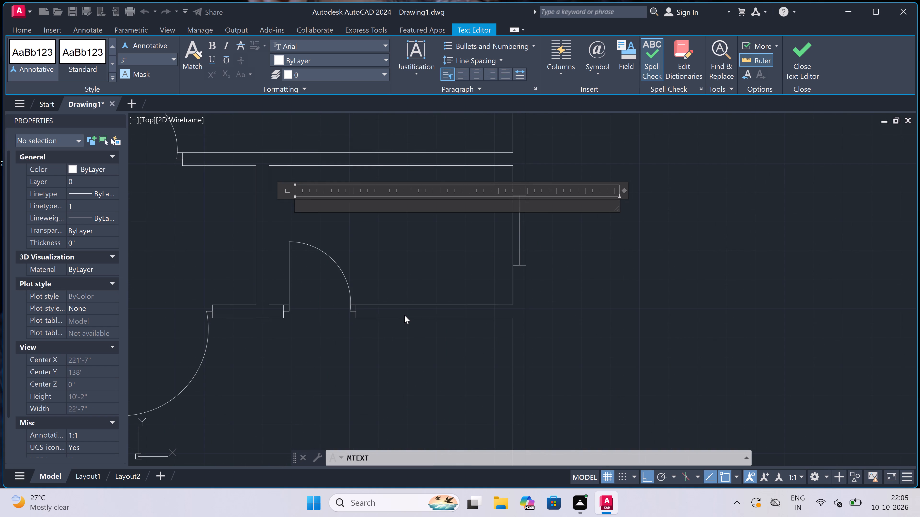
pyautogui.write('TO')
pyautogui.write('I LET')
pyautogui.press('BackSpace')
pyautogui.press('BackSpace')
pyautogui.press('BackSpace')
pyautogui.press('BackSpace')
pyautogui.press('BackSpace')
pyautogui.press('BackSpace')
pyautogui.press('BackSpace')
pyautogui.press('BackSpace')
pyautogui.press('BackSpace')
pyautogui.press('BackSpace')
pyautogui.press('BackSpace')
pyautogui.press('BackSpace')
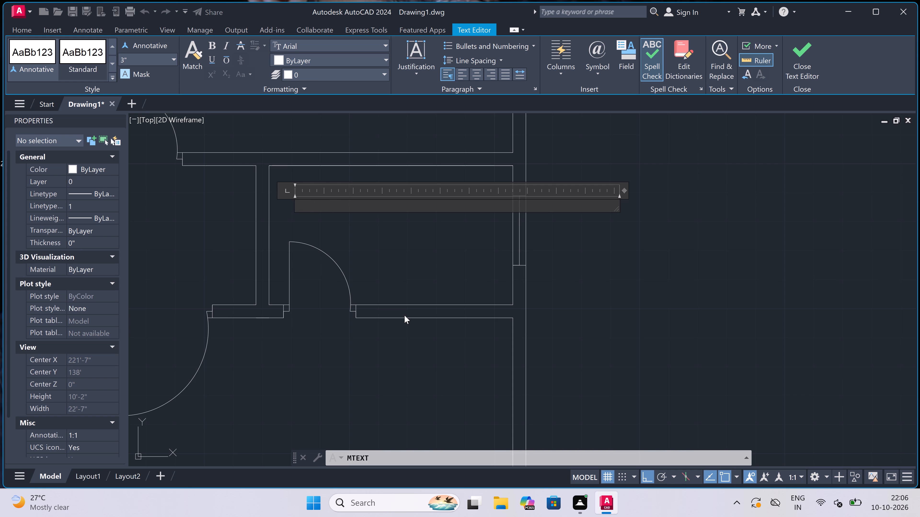
# Enter TOILET and 7'0"x4'0" as the two lines of the label in the small room south of the kitchen.
pyautogui.press('t')
pyautogui.write('OILET')
pyautogui.press('Return')
pyautogui.write("7'0")
pyautogui.hotkey('shift', '"')
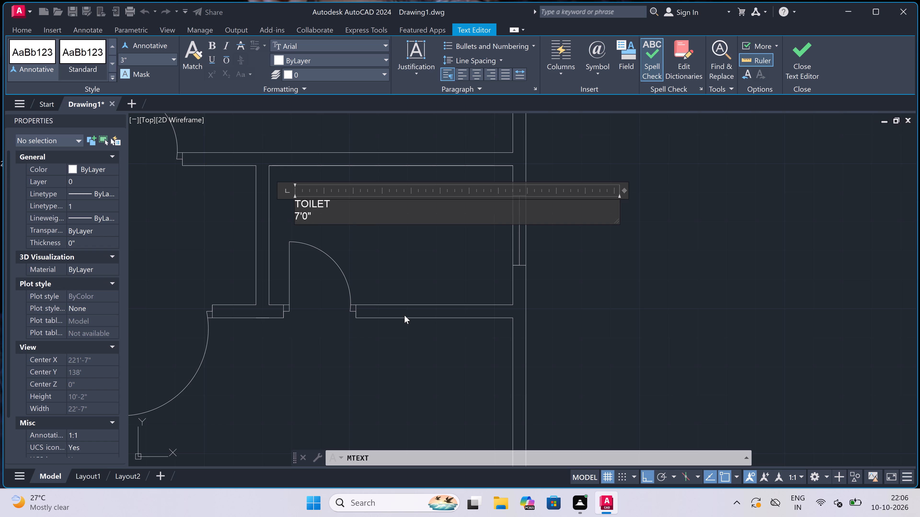
pyautogui.press('x')
pyautogui.write('4\'0"')
pyautogui.click(440, 253)
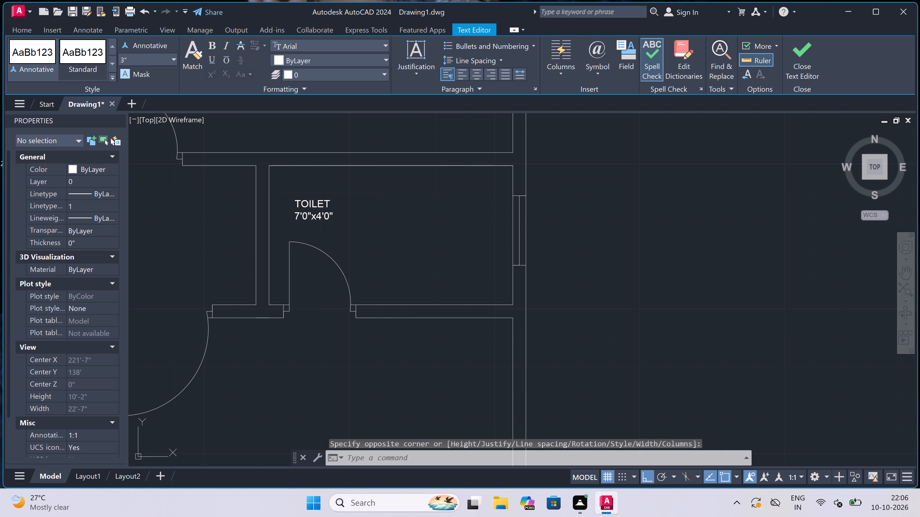
# Start a multiline text label in the large room directly south of the newly labelled toilet, with BEDROOM as its first line.
pyautogui.scroll(-4, 366, 191)
pyautogui.scroll(3, 359, 213)
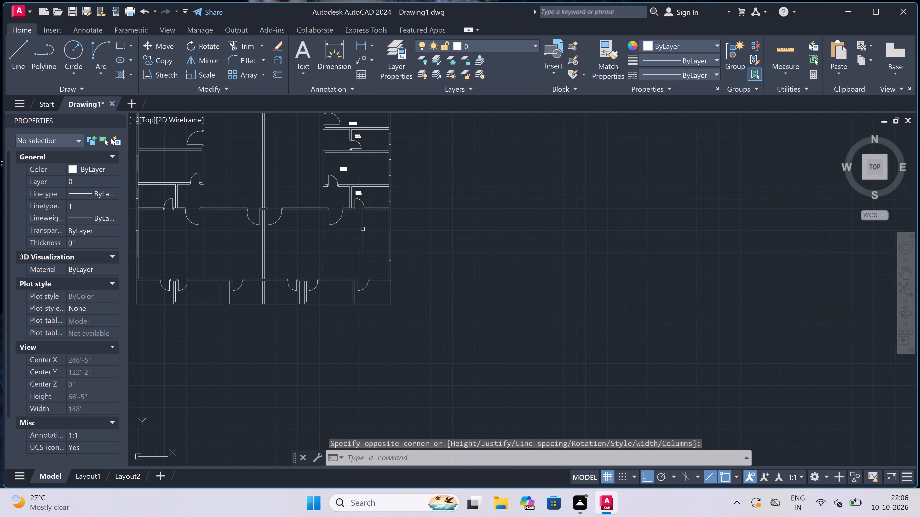
pyautogui.scroll(1, 359, 213)
pyautogui.press('space')
pyautogui.moveTo(291, 244); pyautogui.dragTo(302, 249)
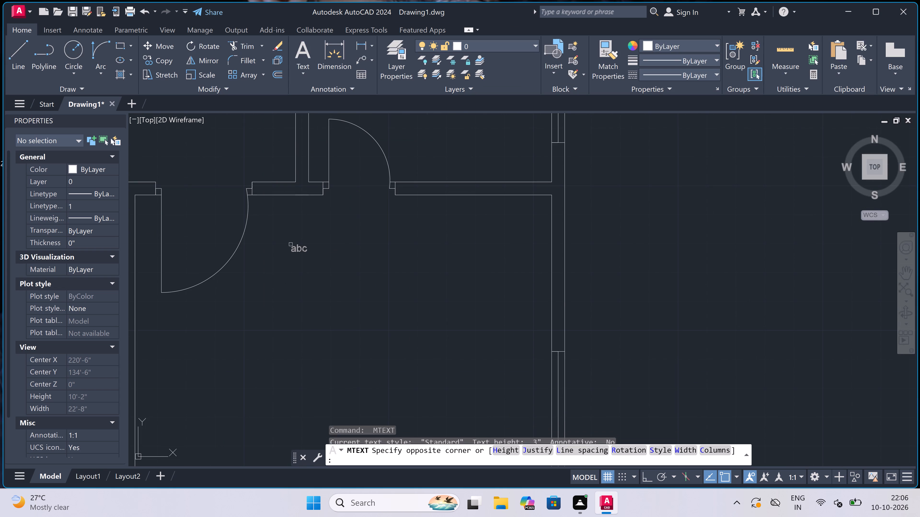
pyautogui.click(709, 231)
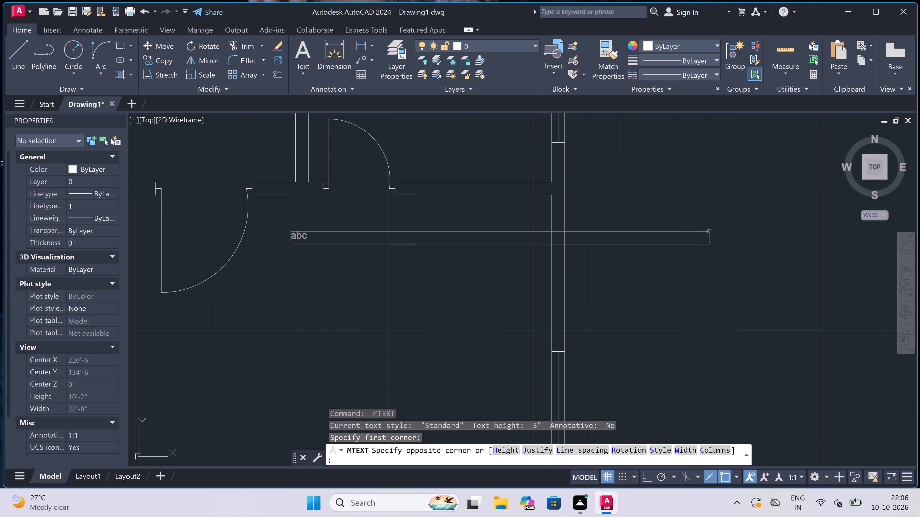
pyautogui.scroll(1, 291, 236)
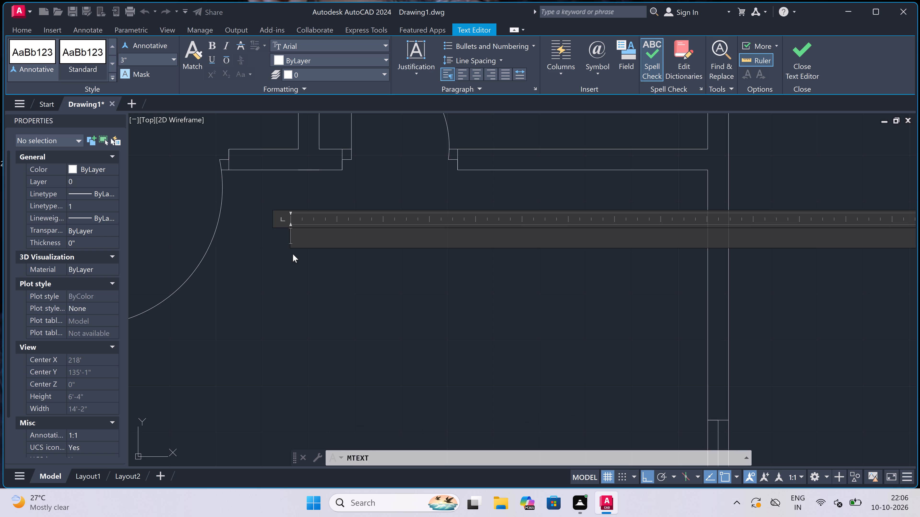
pyautogui.write('BEDR')
pyautogui.press('o')
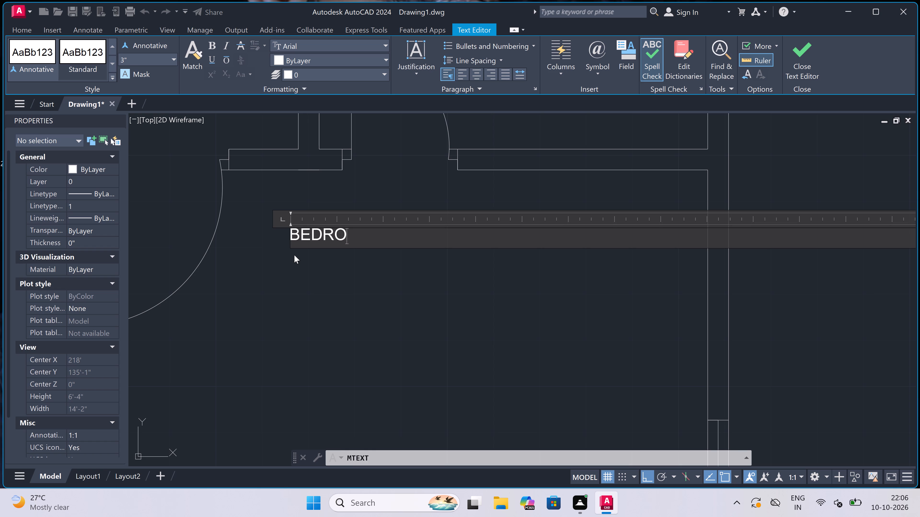
pyautogui.press('o')
pyautogui.press('m')
pyautogui.press('Return')
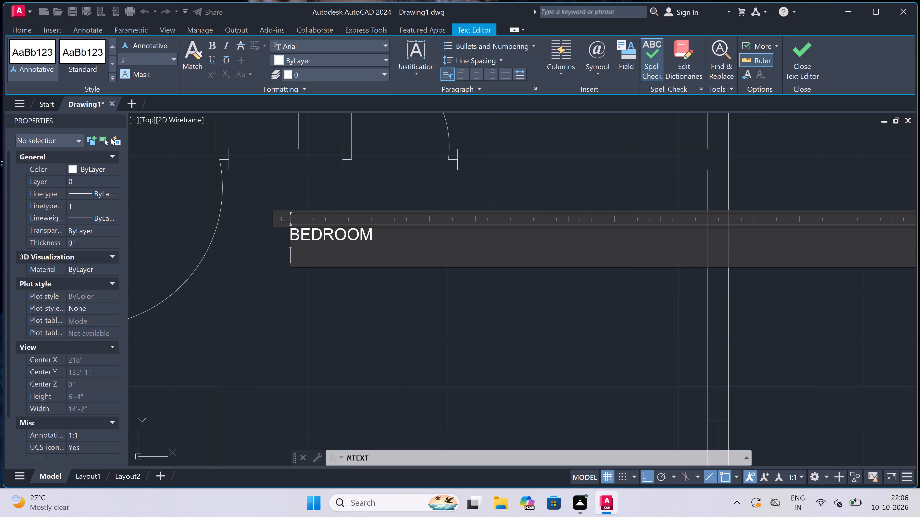
# Complete the BEDROOM label with the second line 12'0"x13'0" and finish the text.
pyautogui.press('1')
pyautogui.press('2')
pyautogui.press("'")
pyautogui.press('0')
pyautogui.hotkey('shift', '"')
pyautogui.press('x')
pyautogui.press('1')
pyautogui.press('3')
pyautogui.write("'0")
pyautogui.hotkey('shift', '"')
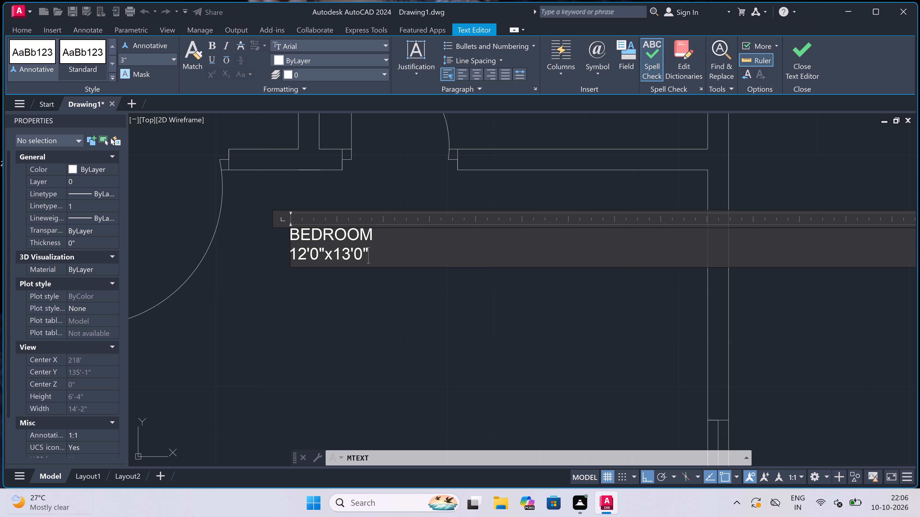
pyautogui.moveTo(364, 319); pyautogui.dragTo(364, 316)
# Add a multiline text label reading VERANDAH in the southeast corner space directly south of the newly labelled bedroom.
pyautogui.scroll(-3, 369, 290)
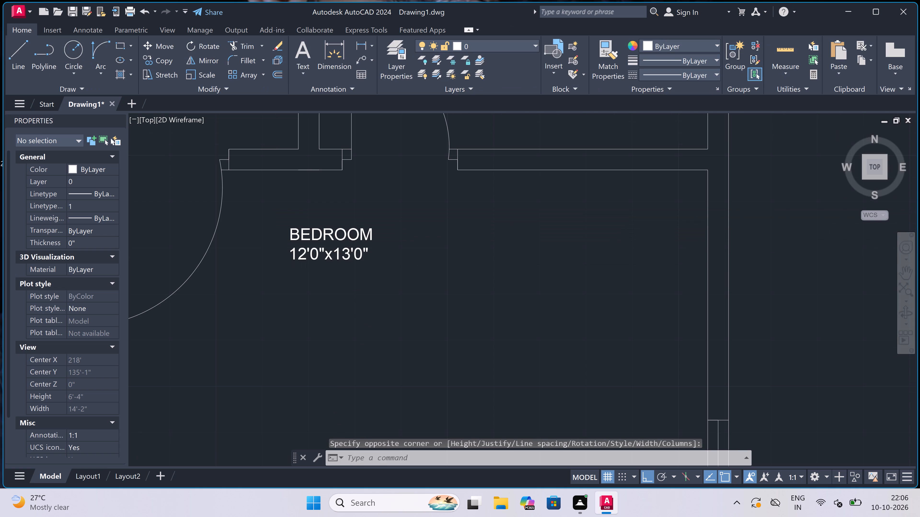
pyautogui.scroll(-5, 370, 290)
pyautogui.scroll(4, 372, 320)
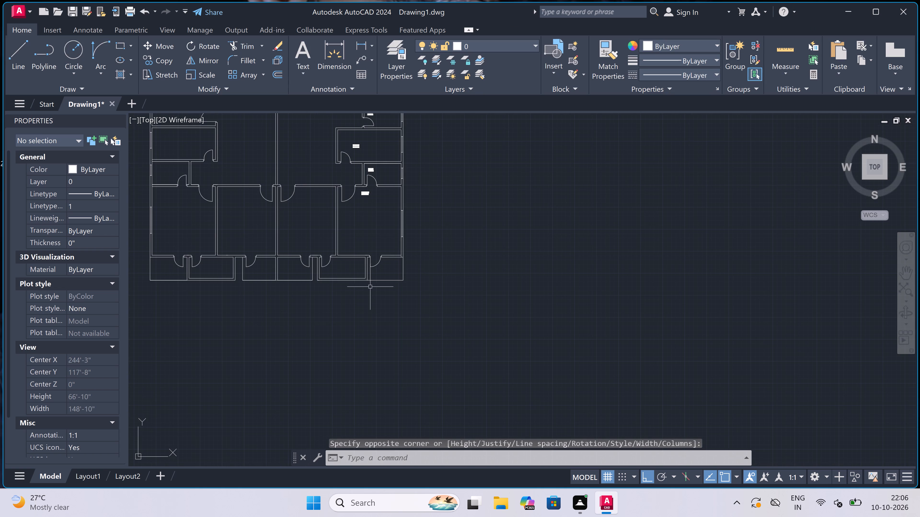
pyautogui.scroll(4, 391, 270)
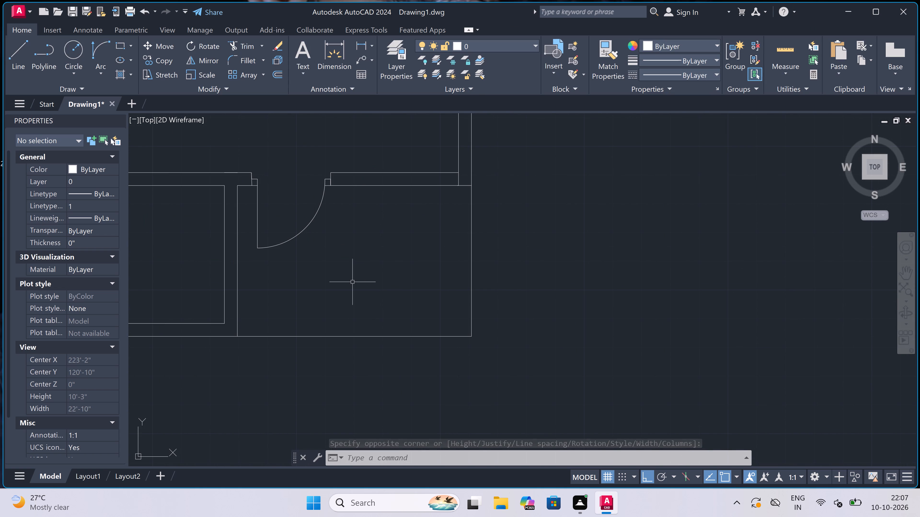
pyautogui.press('space')
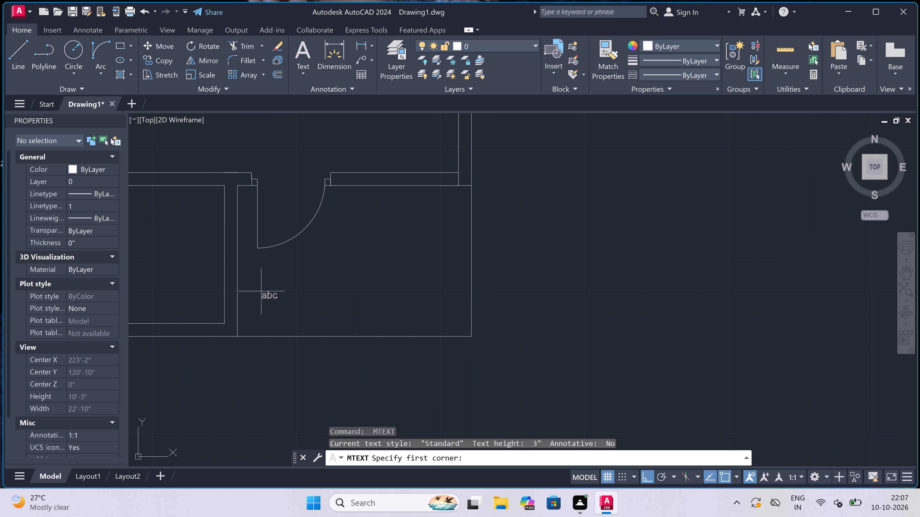
pyautogui.click(270, 274)
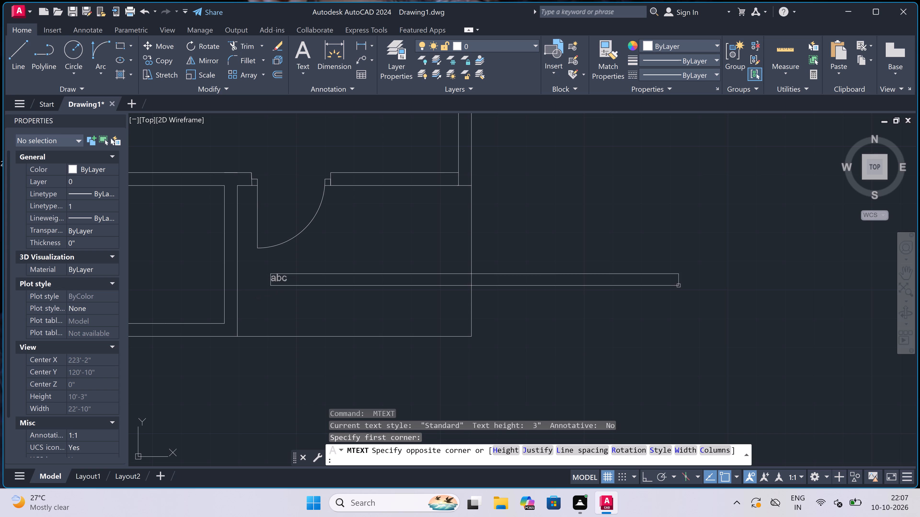
pyautogui.click(678, 286)
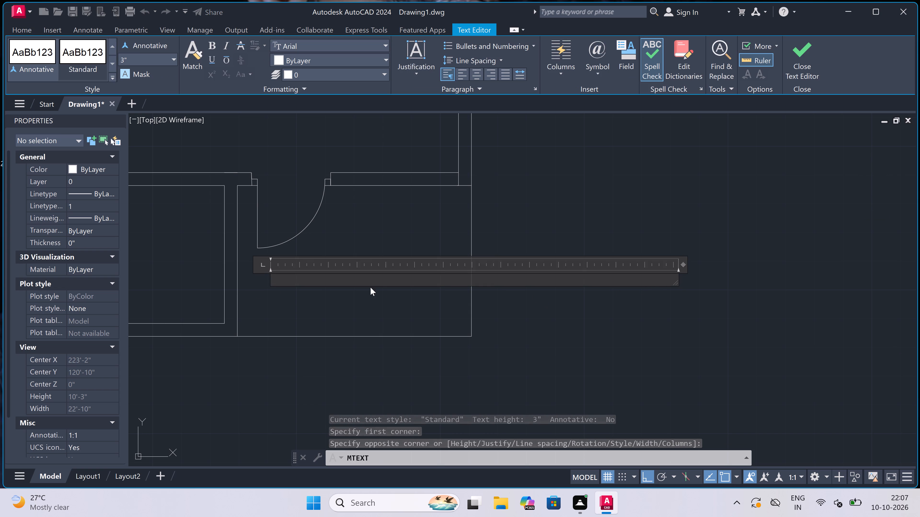
pyautogui.scroll(1, 291, 303)
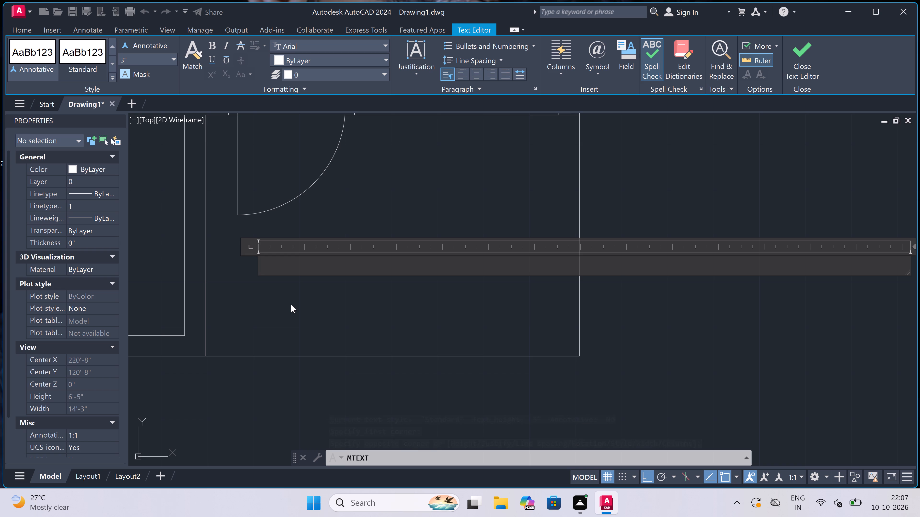
pyautogui.write('VER')
pyautogui.press('a')
pyautogui.write('NDAH')
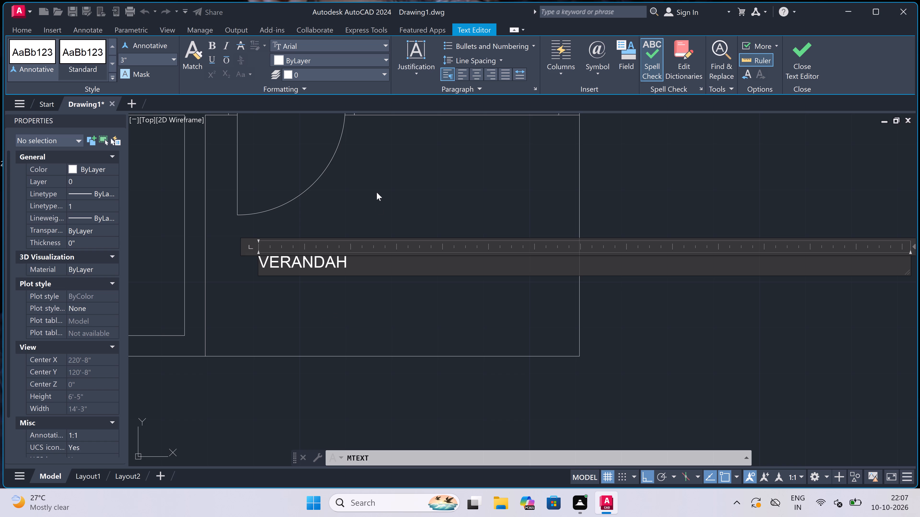
pyautogui.moveTo(374, 199); pyautogui.dragTo(374, 202)
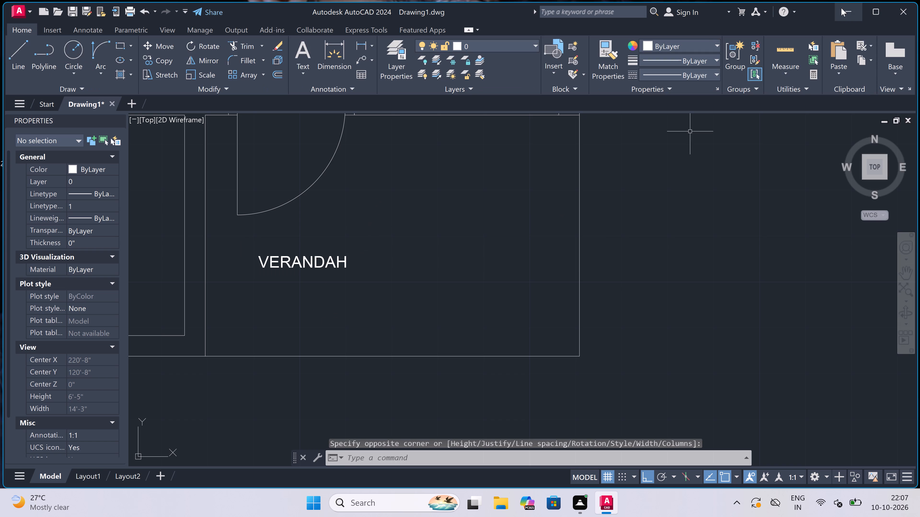
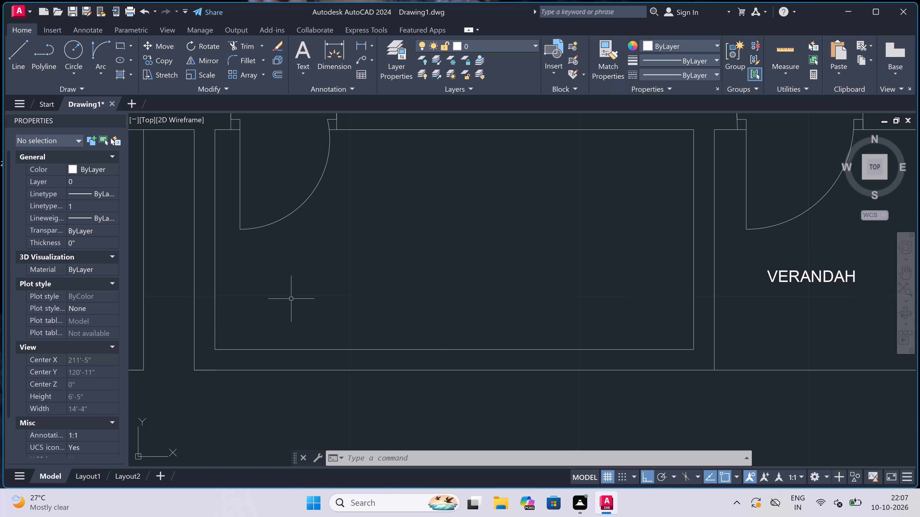
# Start a multiline text label in the enclosed room directly west of the labelled southeast verandah, with TOILET as its first line.
pyautogui.press('space')
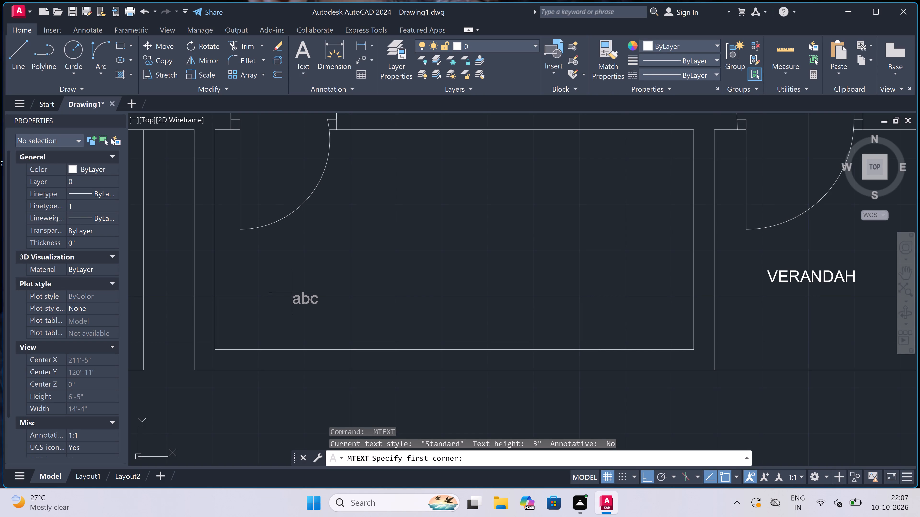
pyautogui.scroll(-2, 295, 289)
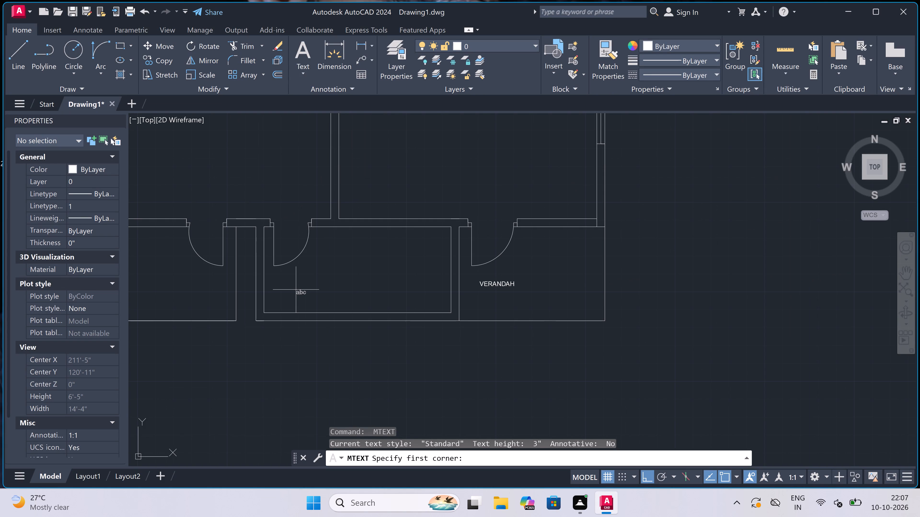
pyautogui.scroll(2, 292, 298)
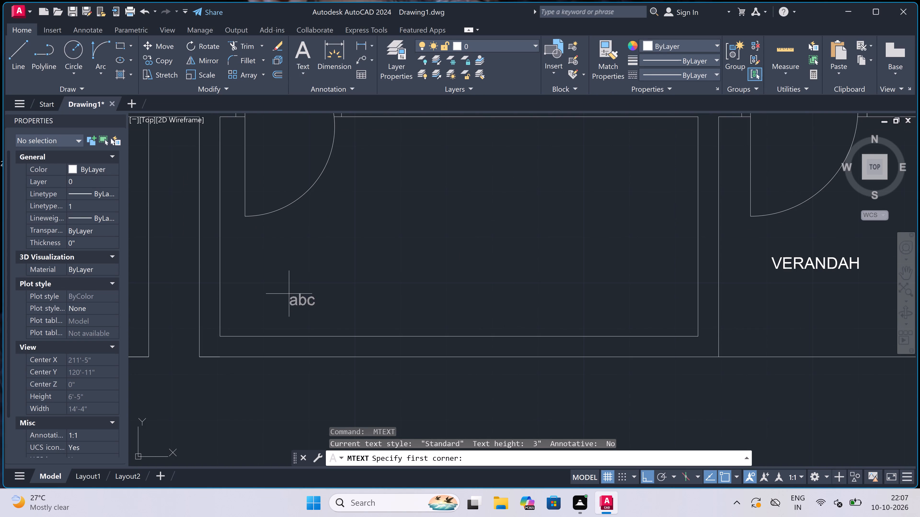
pyautogui.click(239, 257)
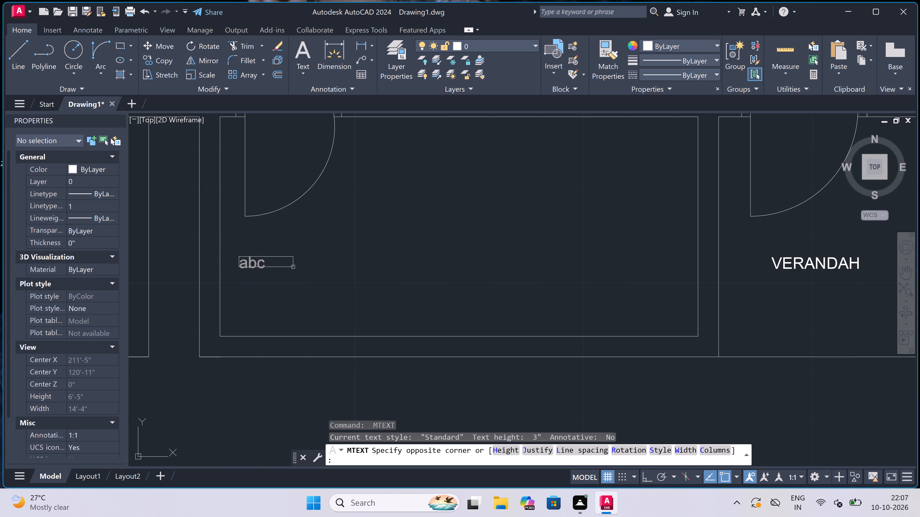
pyautogui.doubleClick(574, 292)
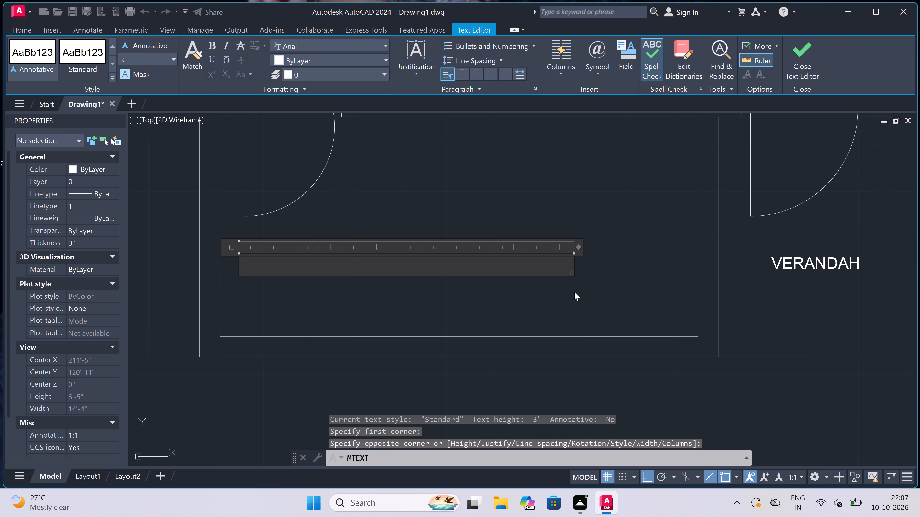
pyautogui.press('t')
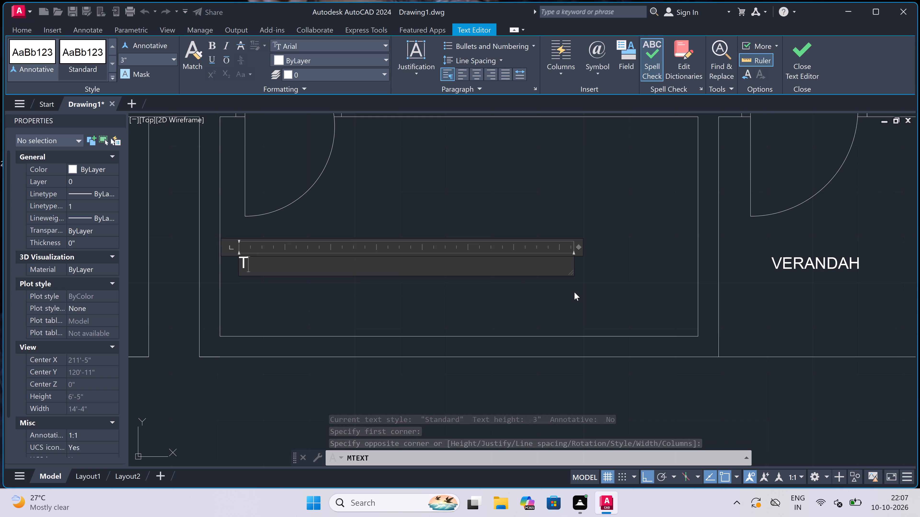
pyautogui.write('IO')
pyautogui.press('BackSpace')
pyautogui.press('BackSpace')
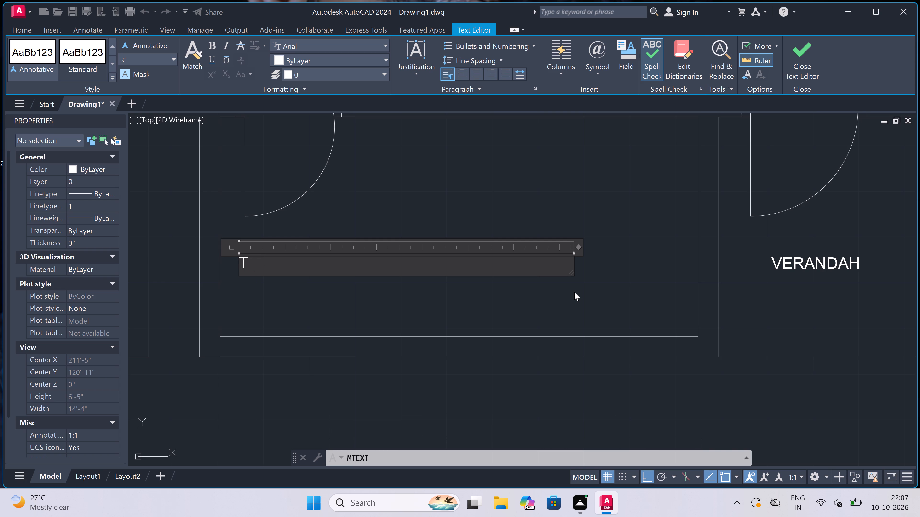
pyautogui.write('OILET')
pyautogui.press('Return')
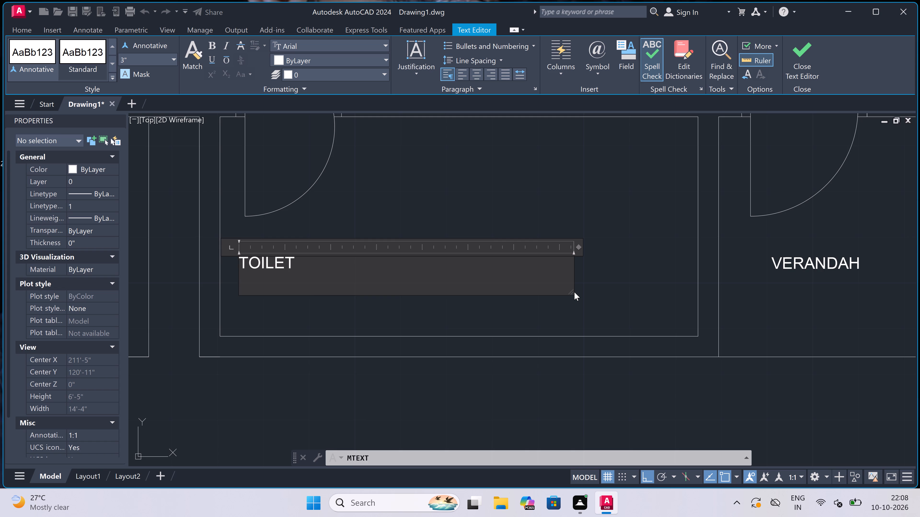
# Complete the new TOILET label with the second line 7'0"x4'0" and finish the text.
pyautogui.press('7')
pyautogui.write("'0")
pyautogui.hotkey('shift', '"')
pyautogui.write('x4\'0"')
pyautogui.moveTo(374, 208); pyautogui.dragTo(371, 212)
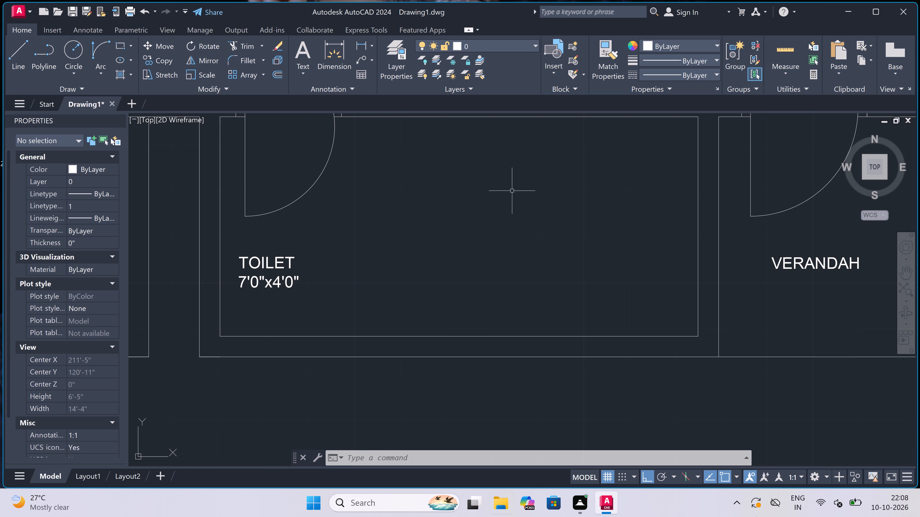
# Add a multiline text label reading VERANDAH in the open space directly west of the newly labelled toilet.
pyautogui.scroll(-3, 364, 267)
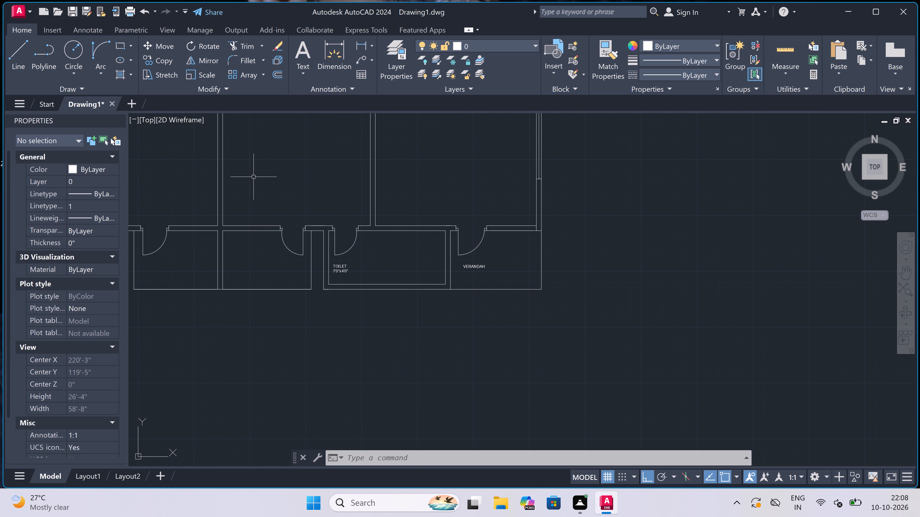
pyautogui.scroll(-3, 268, 265)
pyautogui.scroll(2, 252, 274)
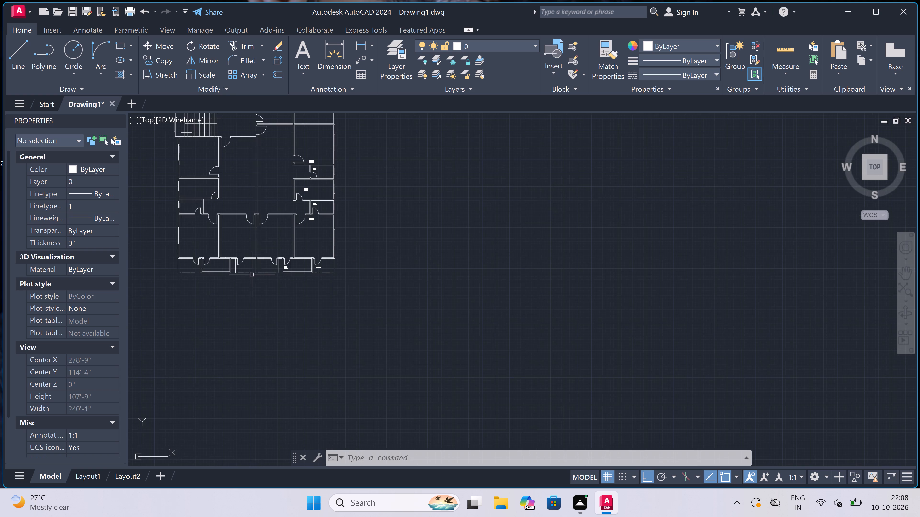
pyautogui.scroll(2, 252, 274)
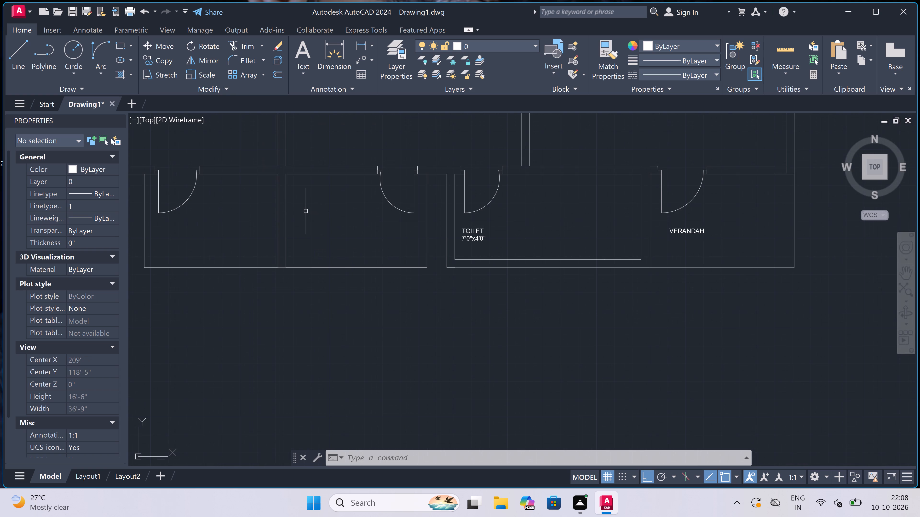
pyautogui.press('space')
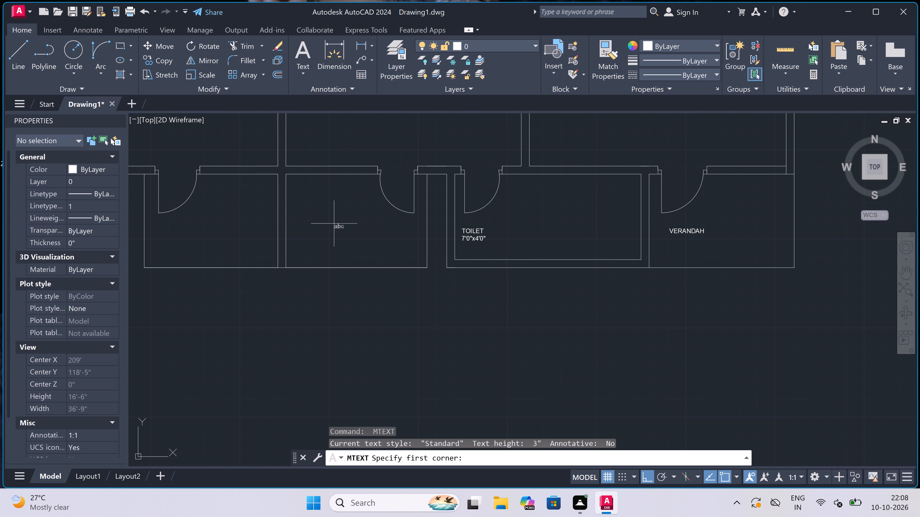
pyautogui.scroll(2, 335, 213)
pyautogui.moveTo(256, 259); pyautogui.dragTo(260, 259)
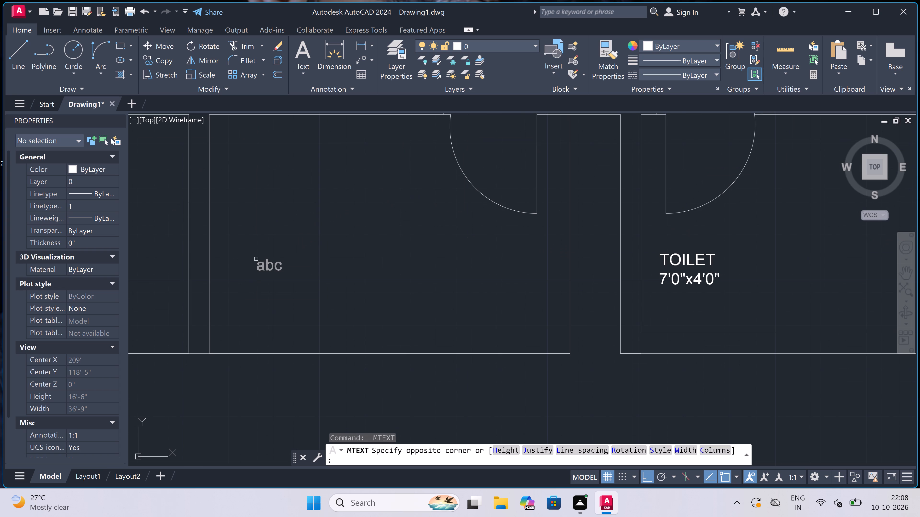
pyautogui.click(765, 254)
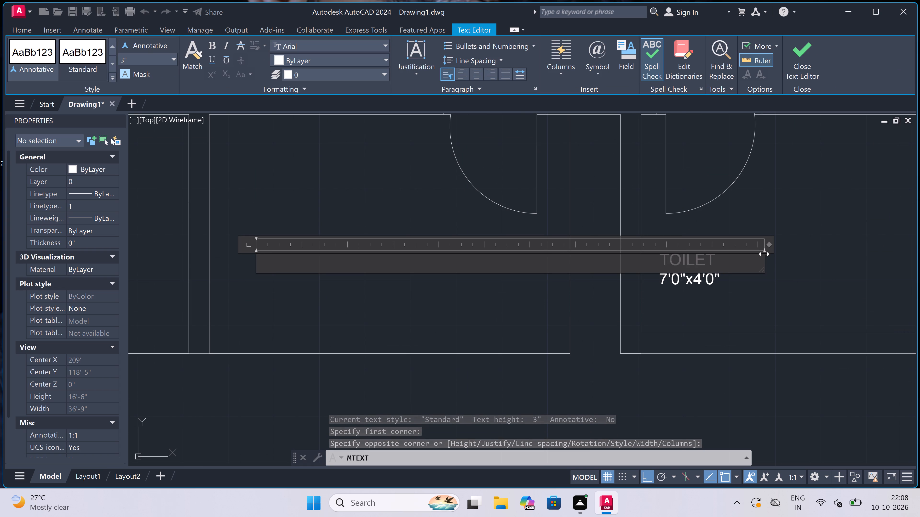
pyautogui.write('VERAND')
pyautogui.write('AH')
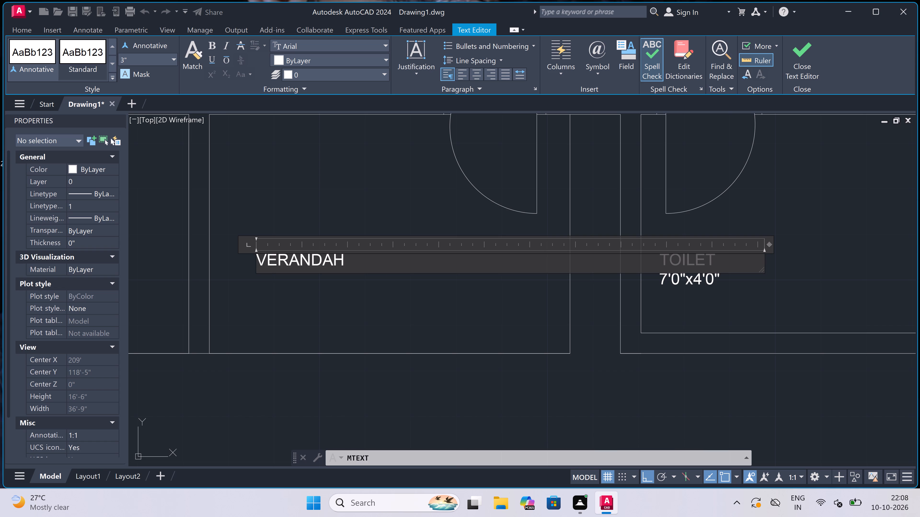
pyautogui.click(369, 308)
# Shift the new VERANDAH label slightly east so it sits closer to the middle of its space.
pyautogui.scroll(-3, 372, 299)
pyautogui.scroll(1, 241, 283)
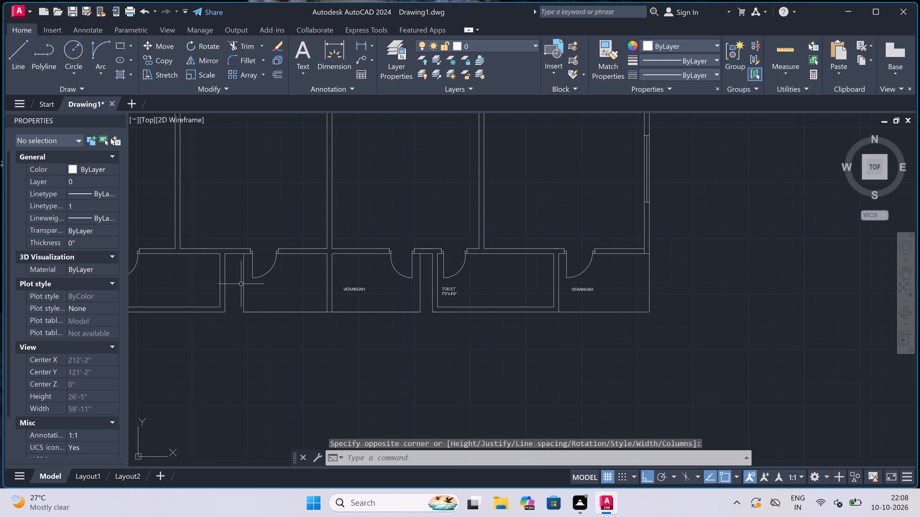
pyautogui.scroll(1, 250, 283)
pyautogui.click(526, 300)
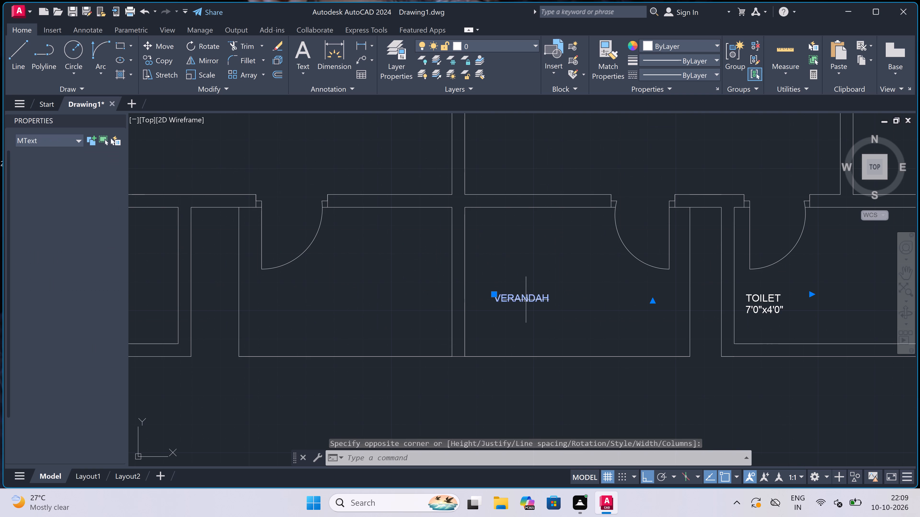
pyautogui.click(496, 294)
pyautogui.click(530, 290)
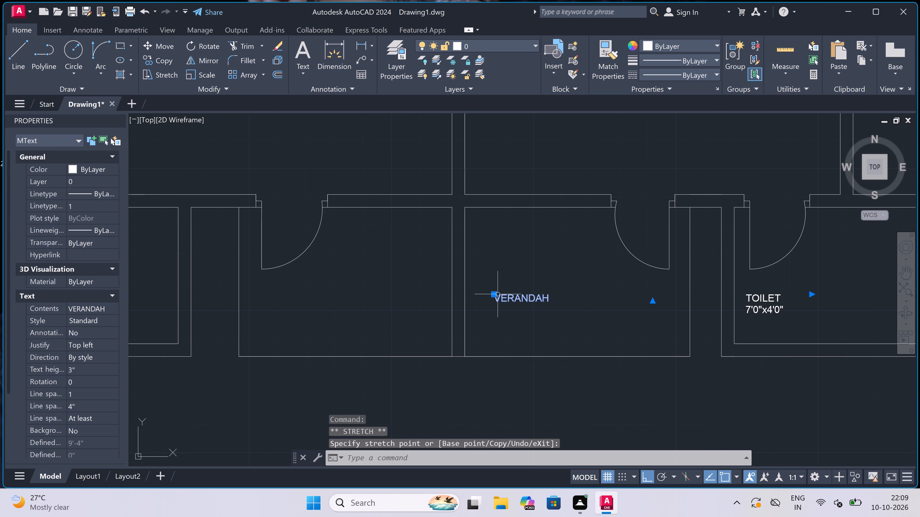
pyautogui.doubleClick(497, 294)
pyautogui.scroll(3, 530, 295)
pyautogui.click(532, 294)
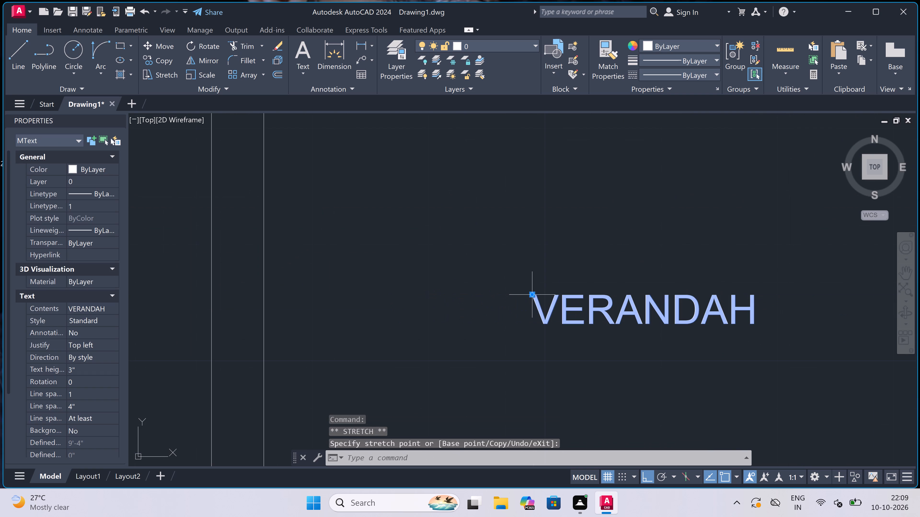
pyautogui.press('Escape')
pyautogui.scroll(-3, 529, 299)
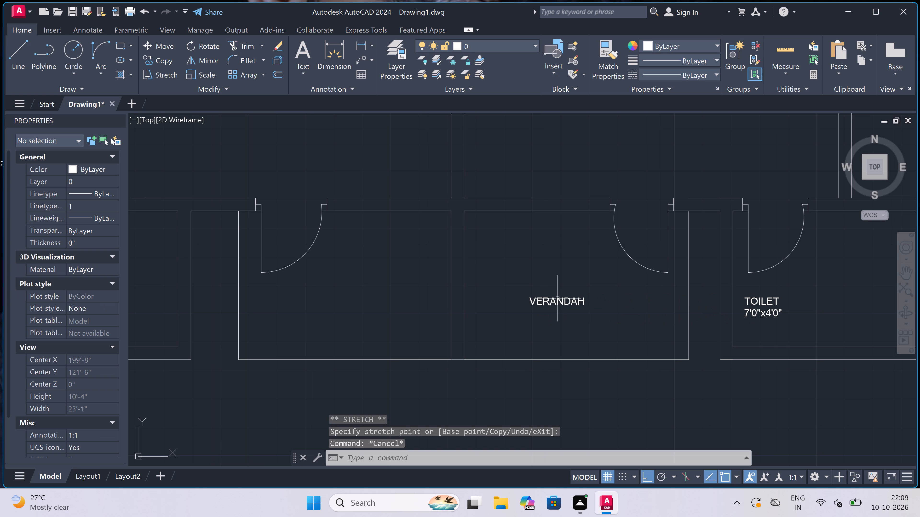
# Copy the shifted VERANDAH label about 6'-9" due west into the adjoining verandah across the shared wall.
pyautogui.click(557, 301)
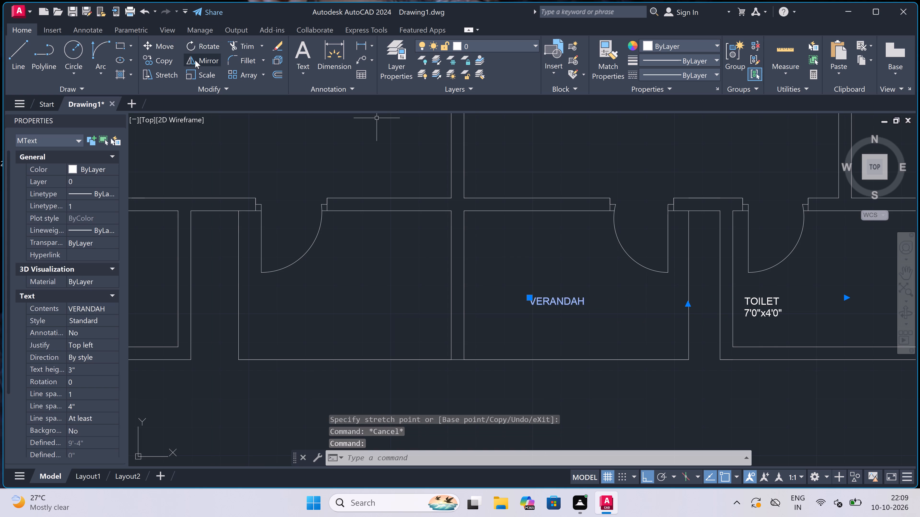
pyautogui.moveTo(165, 56); pyautogui.dragTo(168, 59)
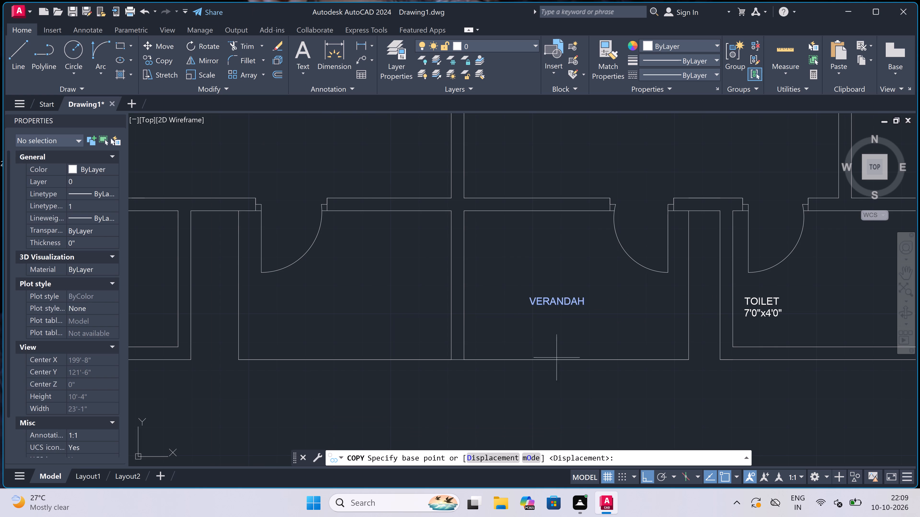
pyautogui.click(571, 302)
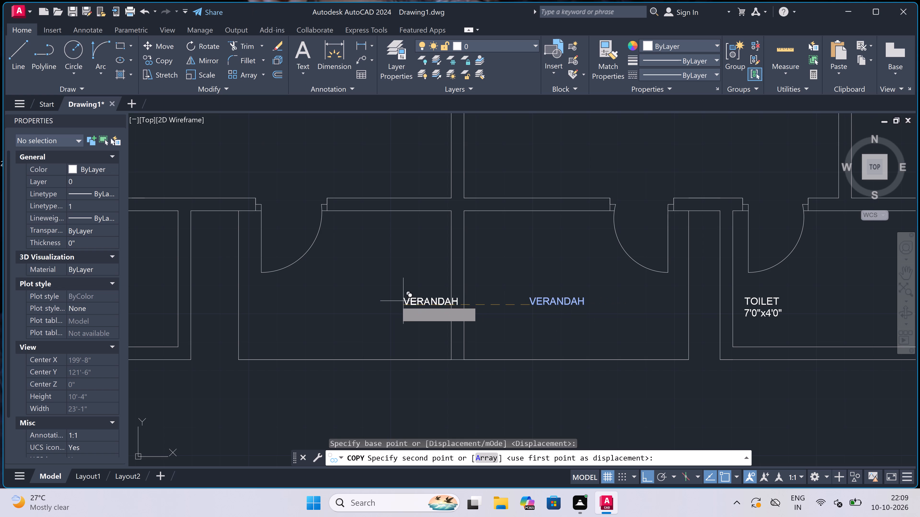
pyautogui.click(298, 299)
pyautogui.press('Escape')
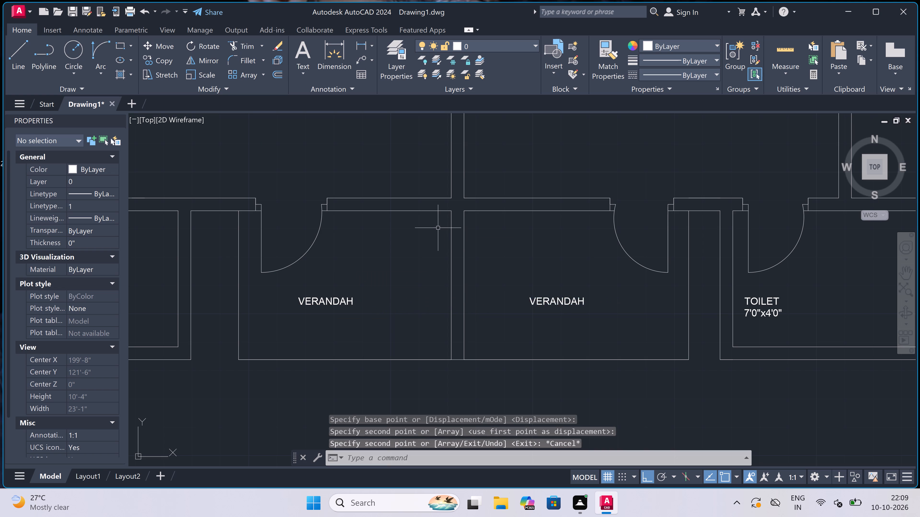
# Add a multiline text label reading TOILET with the second line 7'0"x4'0" in the unlabelled western toilet along the south side.
pyautogui.scroll(-5, 438, 228)
pyautogui.scroll(3, 404, 222)
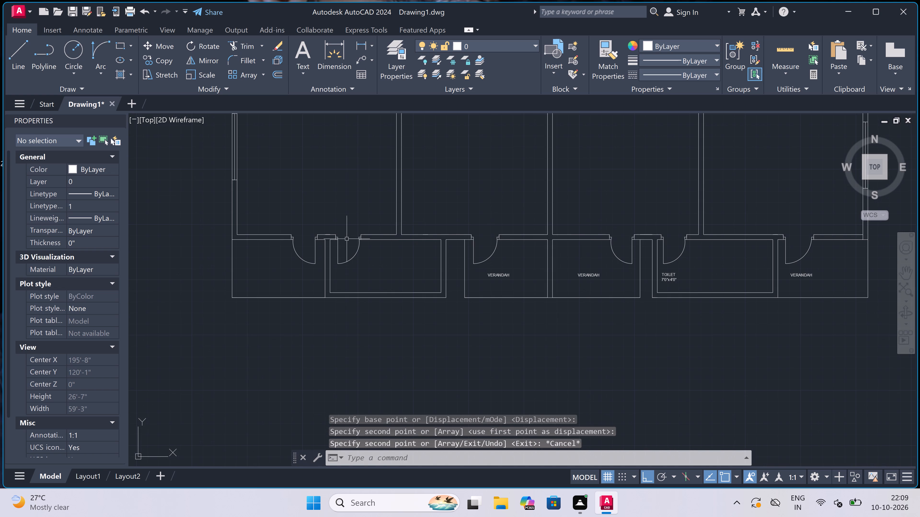
pyautogui.scroll(1, 347, 239)
pyautogui.press('m')
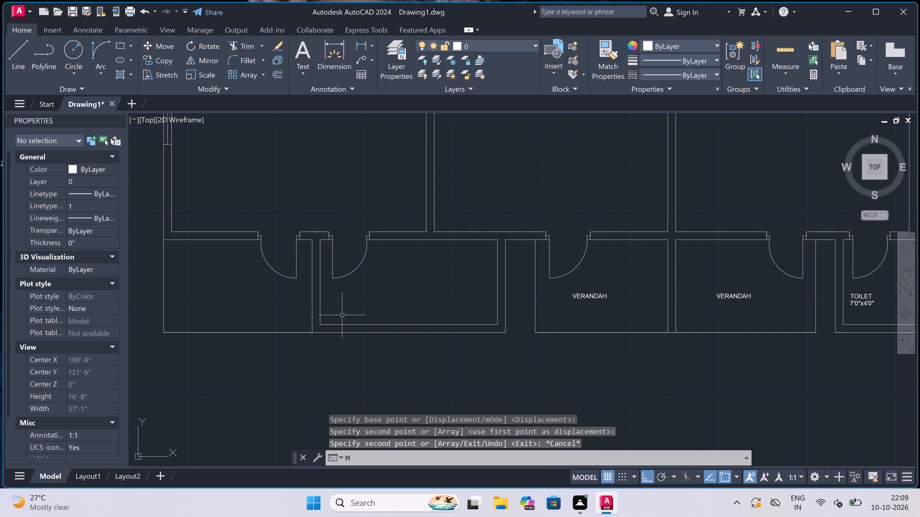
pyautogui.press('t')
pyautogui.press('space')
pyautogui.scroll(2, 343, 324)
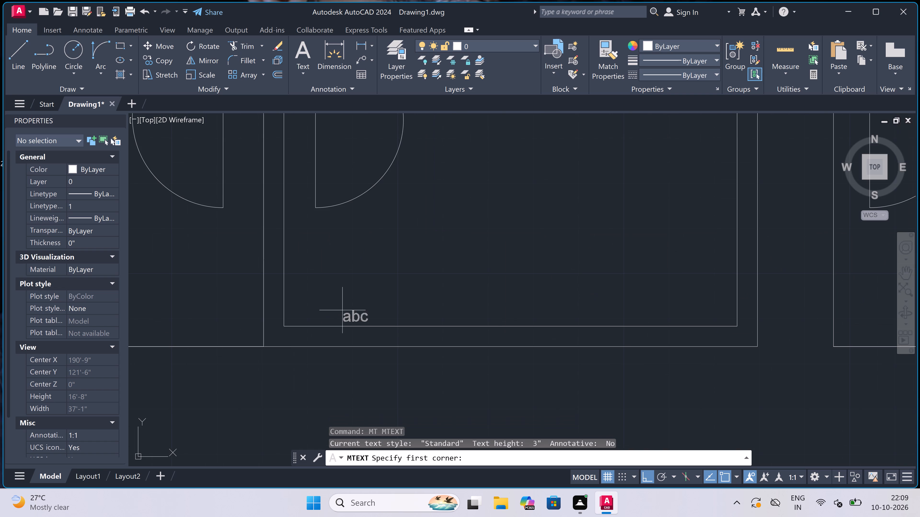
pyautogui.click(317, 275)
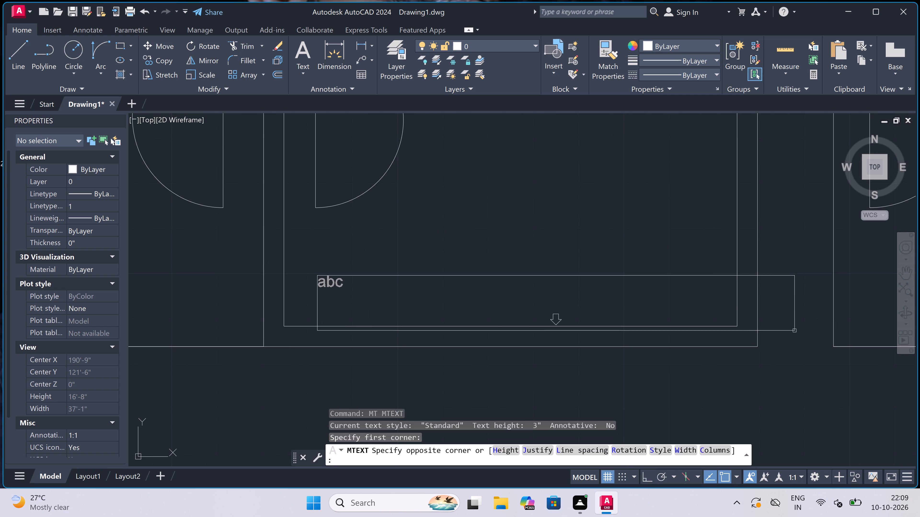
pyautogui.click(797, 292)
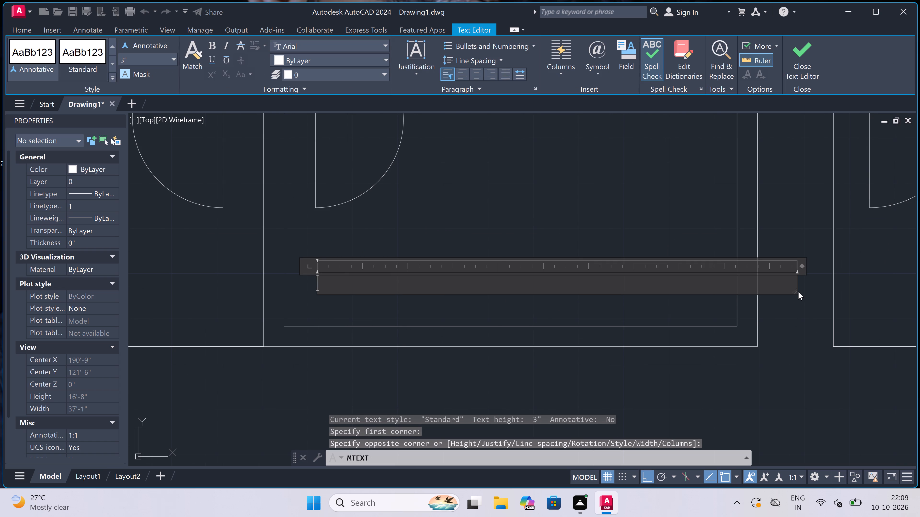
pyautogui.write('TOILET')
pyautogui.press('Return')
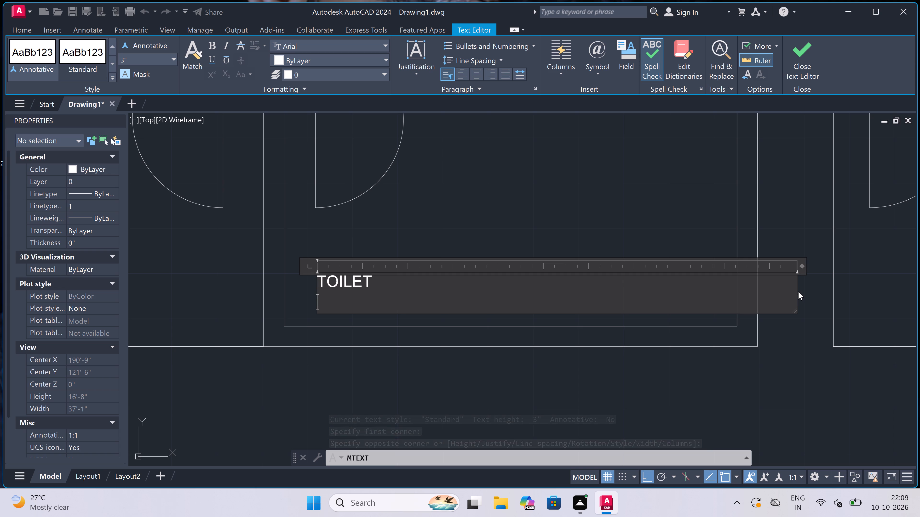
pyautogui.press('1')
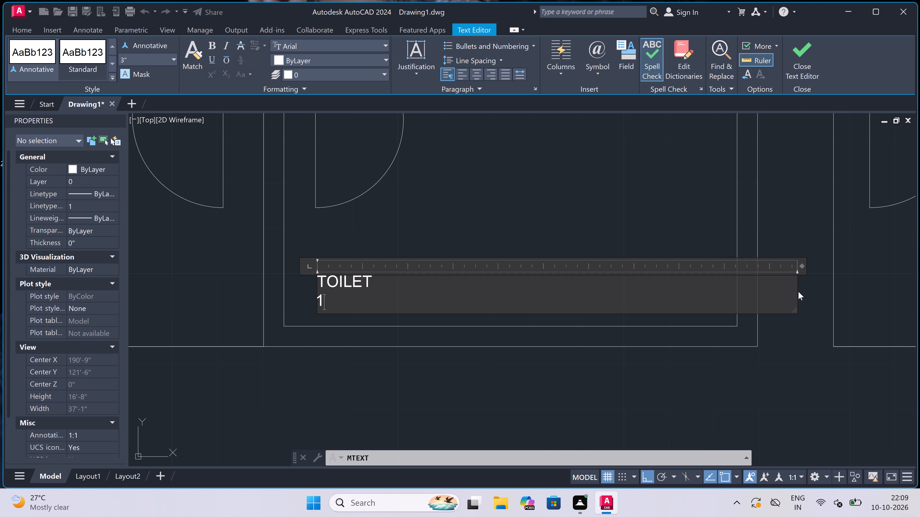
pyautogui.press('BackSpace')
pyautogui.write("7'0")
pyautogui.write('"x')
pyautogui.write('4\'0"')
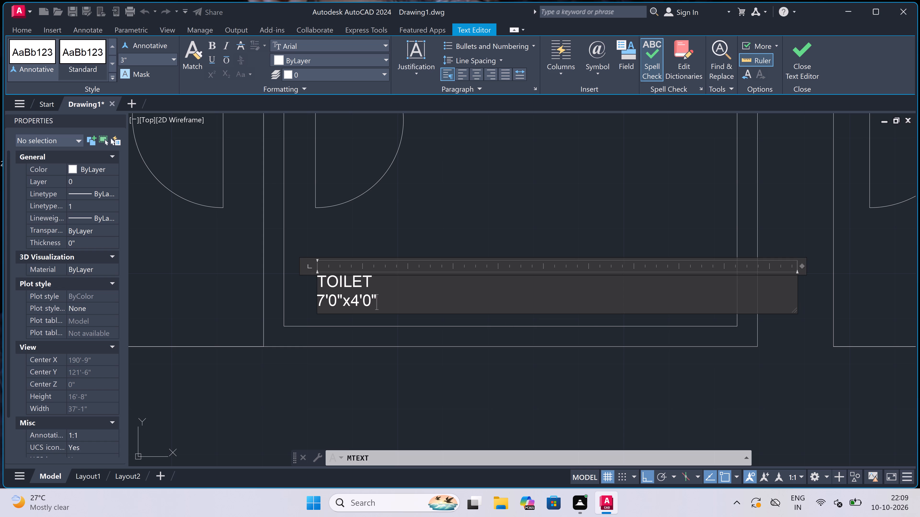
pyautogui.click(406, 226)
# Add a multiline text label reading VERANDAH in the southwest corner verandah, directly west of the newly labelled toilet.
pyautogui.scroll(-4, 408, 242)
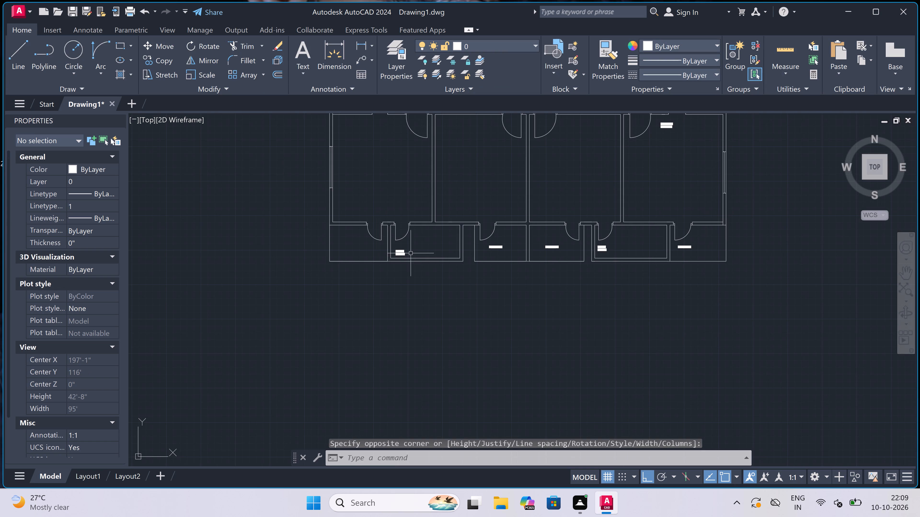
pyautogui.scroll(3, 256, 238)
pyautogui.scroll(-2, 530, 282)
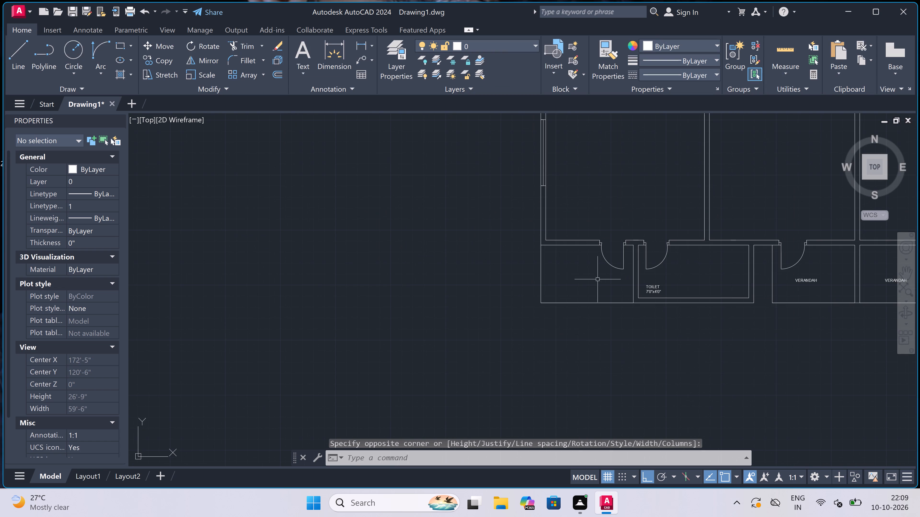
pyautogui.scroll(3, 619, 271)
pyautogui.press('space')
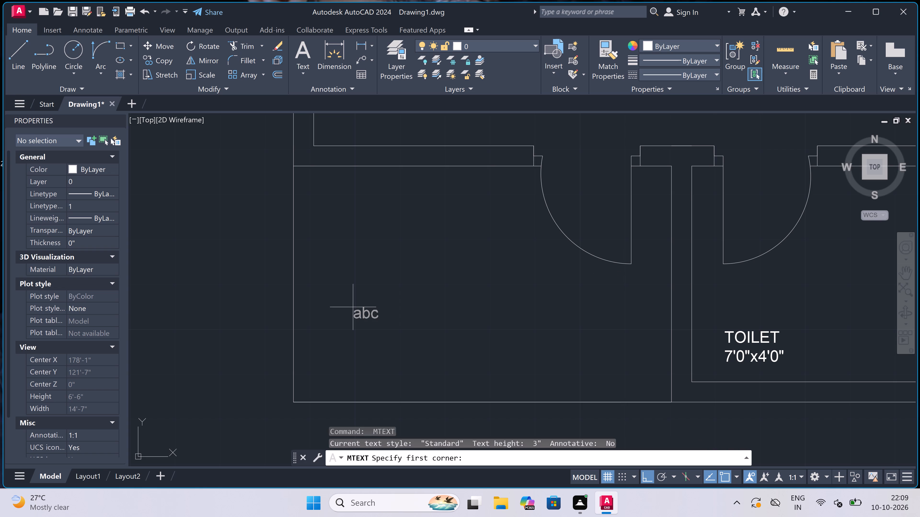
pyautogui.moveTo(343, 304); pyautogui.dragTo(348, 307)
pyautogui.click(866, 333)
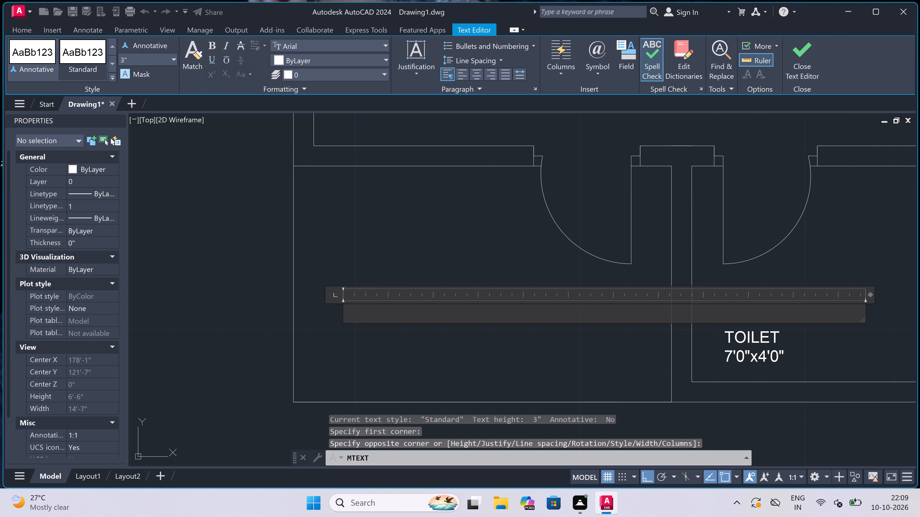
pyautogui.write('VERA')
pyautogui.write('NDAH')
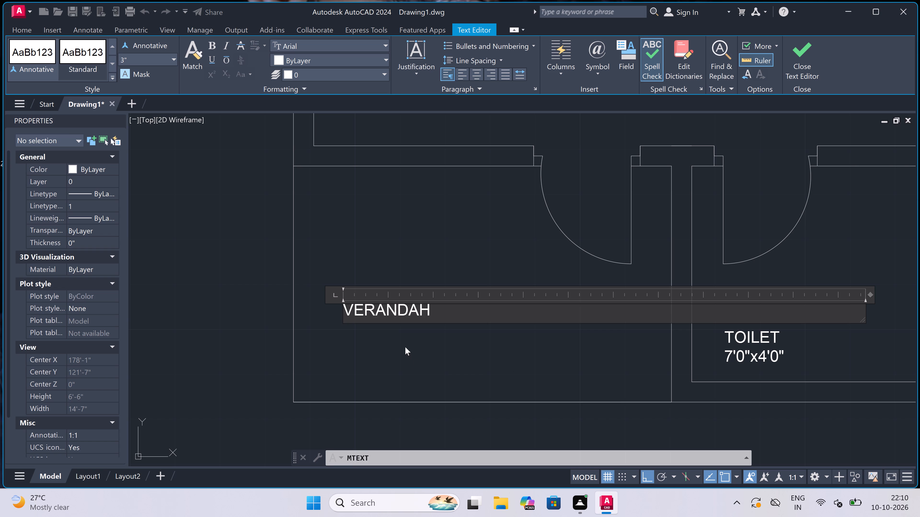
pyautogui.click(405, 347)
# Place a multiline text label near the north wall of the southwest corner room, with BEDROOM as its first line.
pyautogui.scroll(-6, 409, 315)
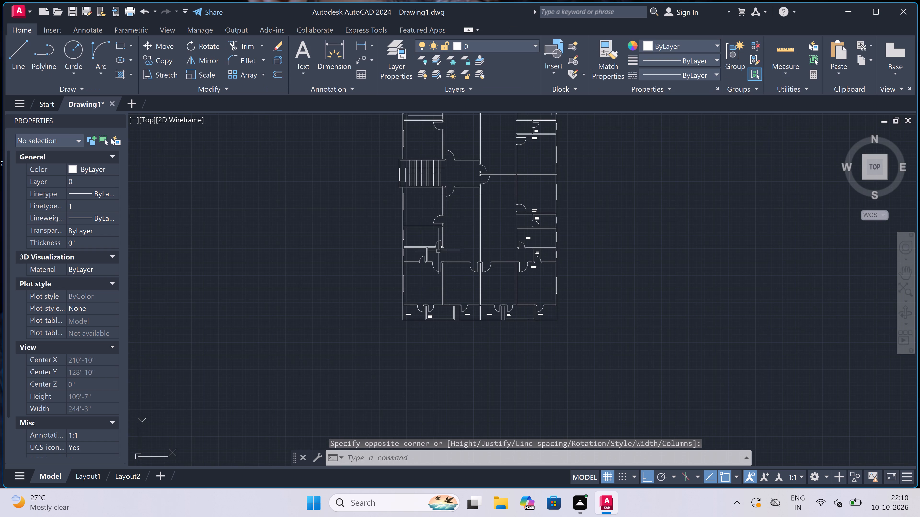
pyautogui.scroll(3, 437, 247)
pyautogui.scroll(3, 333, 339)
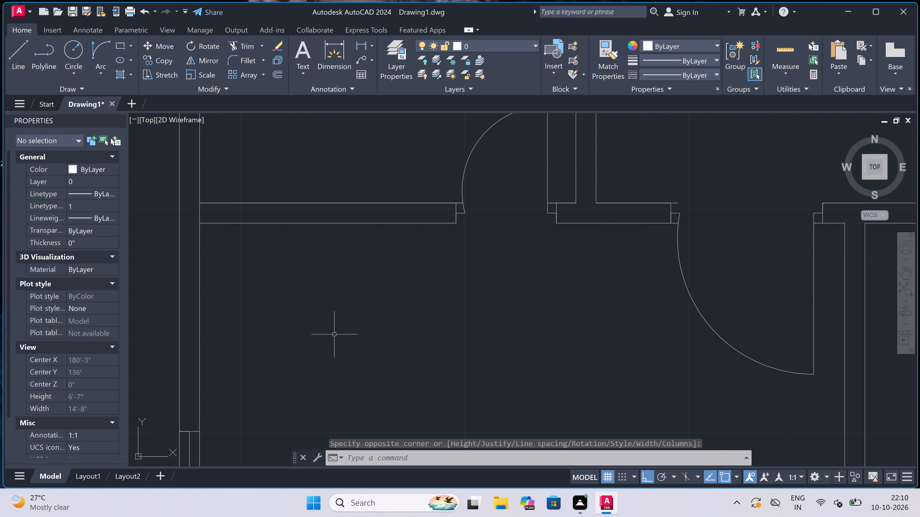
pyautogui.press('space')
pyautogui.moveTo(268, 283); pyautogui.dragTo(274, 281)
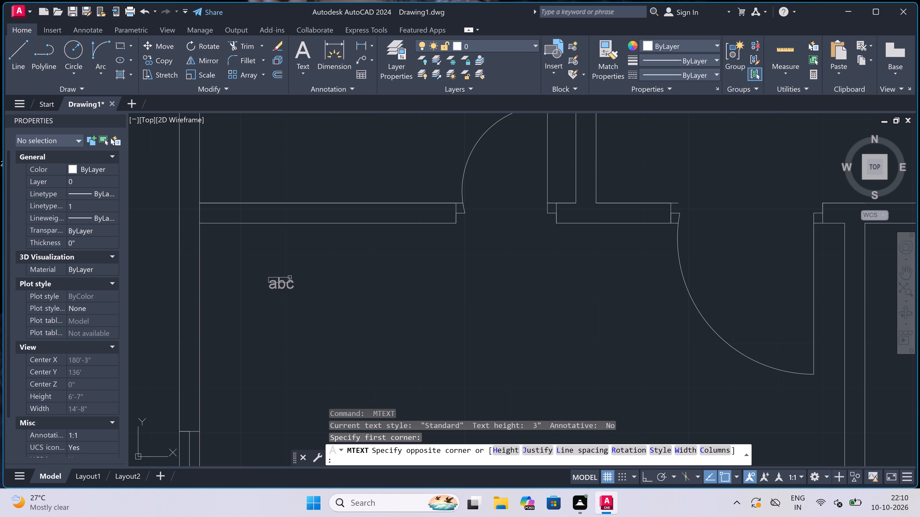
pyautogui.click(805, 291)
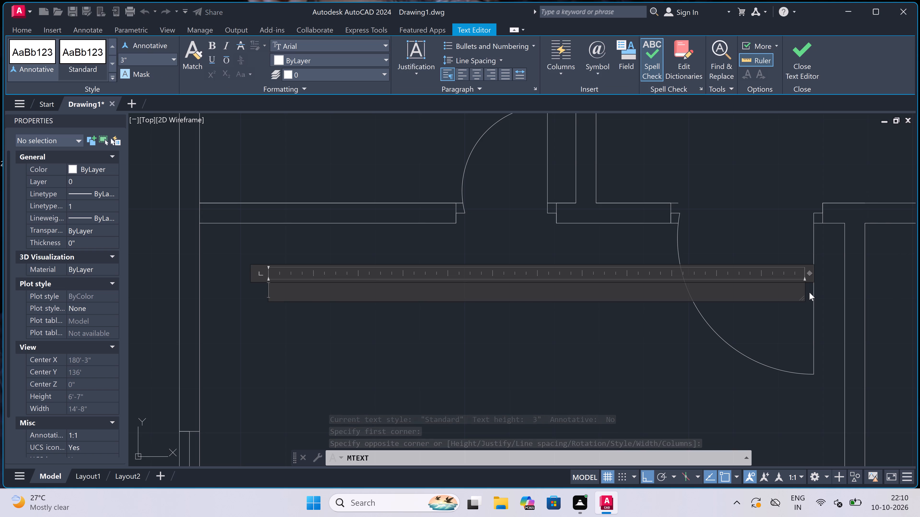
pyautogui.scroll(-2, 809, 292)
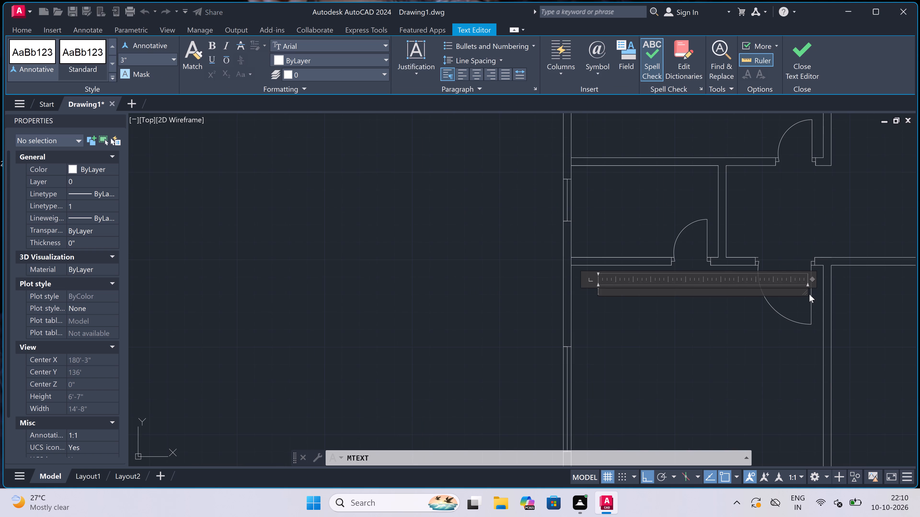
pyautogui.scroll(-2, 647, 323)
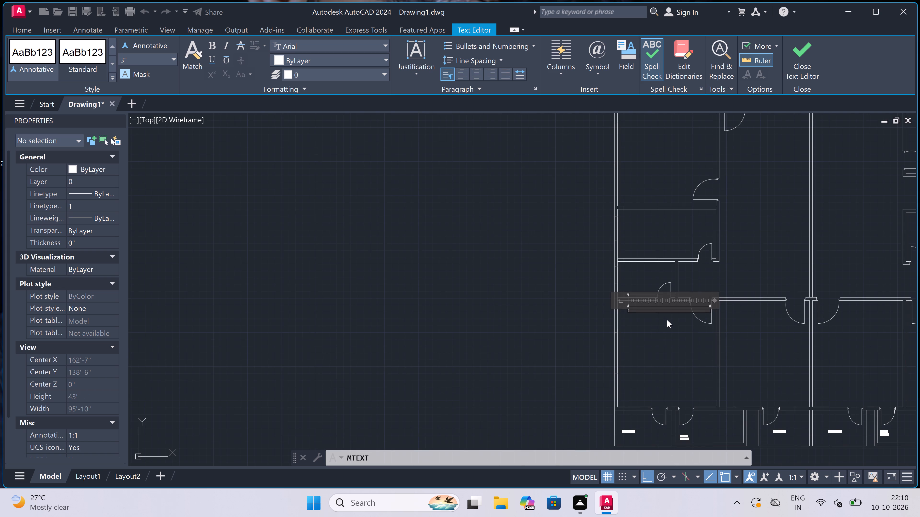
pyautogui.scroll(4, 667, 320)
pyautogui.scroll(-3, 617, 302)
pyautogui.scroll(5, 623, 296)
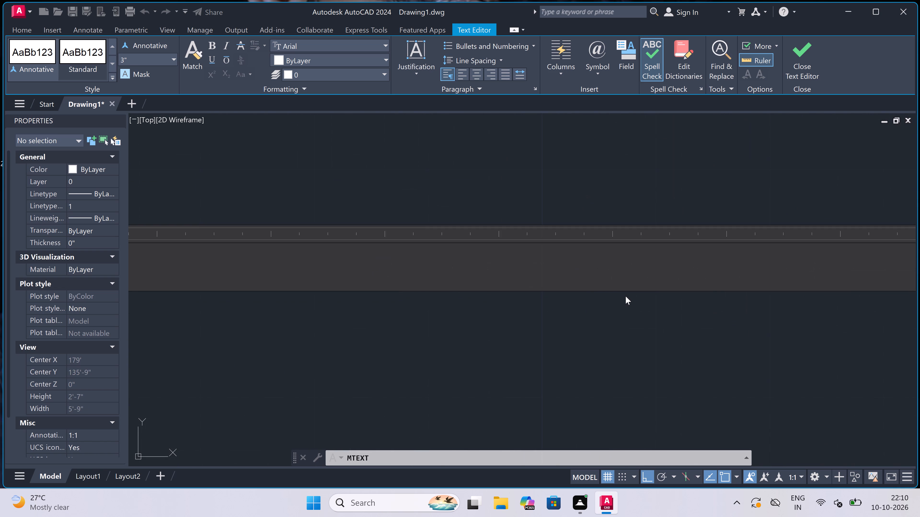
pyautogui.scroll(-2, 626, 296)
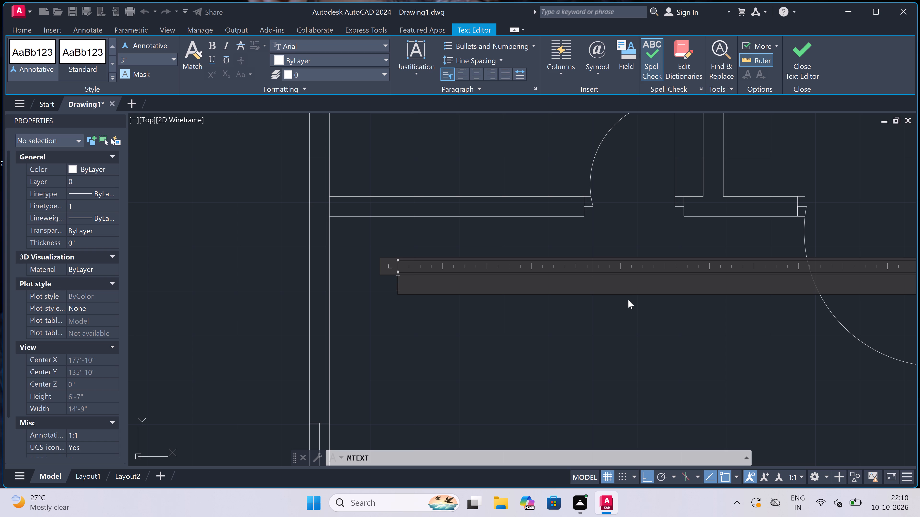
pyautogui.scroll(-3, 543, 354)
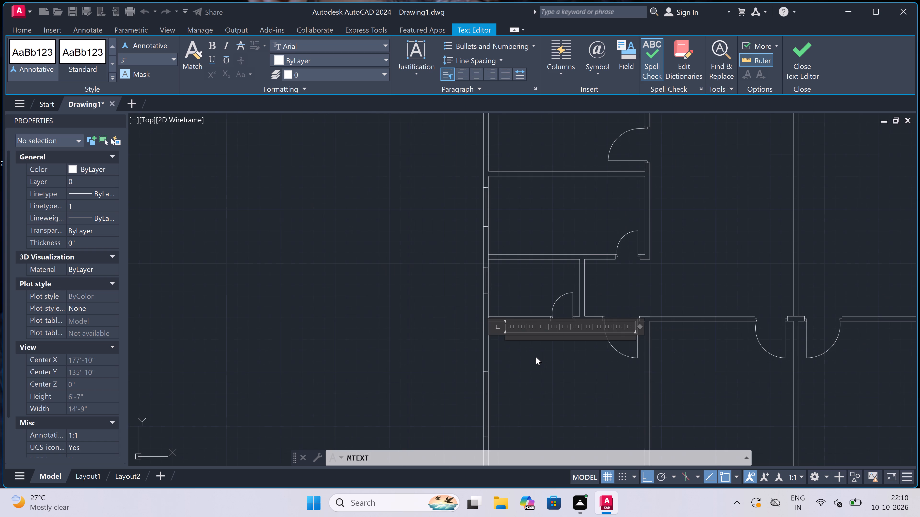
pyautogui.scroll(3, 538, 357)
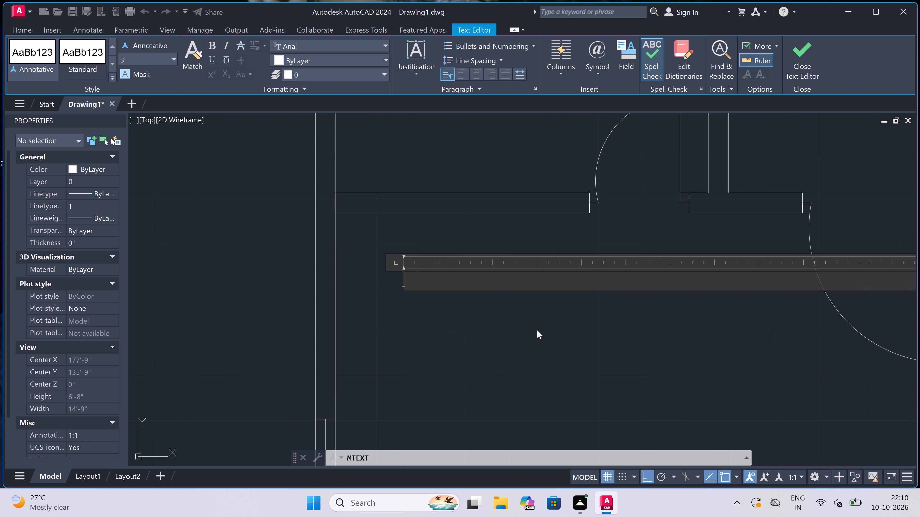
pyautogui.write('BEDR')
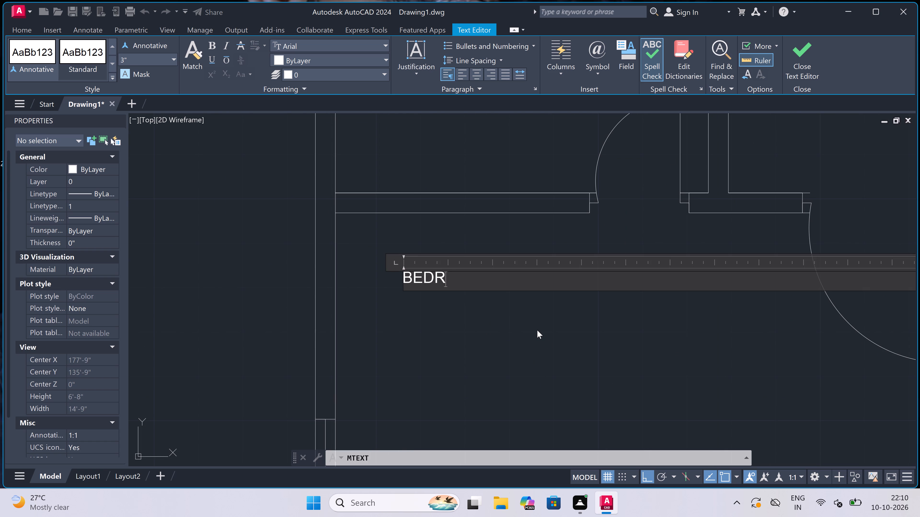
pyautogui.write('OO')
pyautogui.press('m')
pyautogui.press('Return')
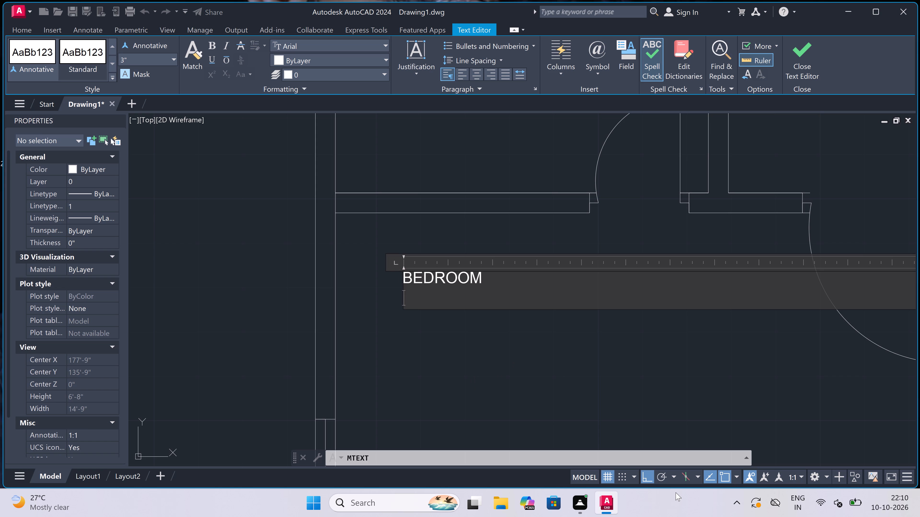
# Complete the BEDROOM label with the second line 12'0"x13'0" and finish the text.
pyautogui.write('12')
pyautogui.press("'")
pyautogui.press('0')
pyautogui.hotkey('shift', '"')
pyautogui.press('x')
pyautogui.write('13\'0"')
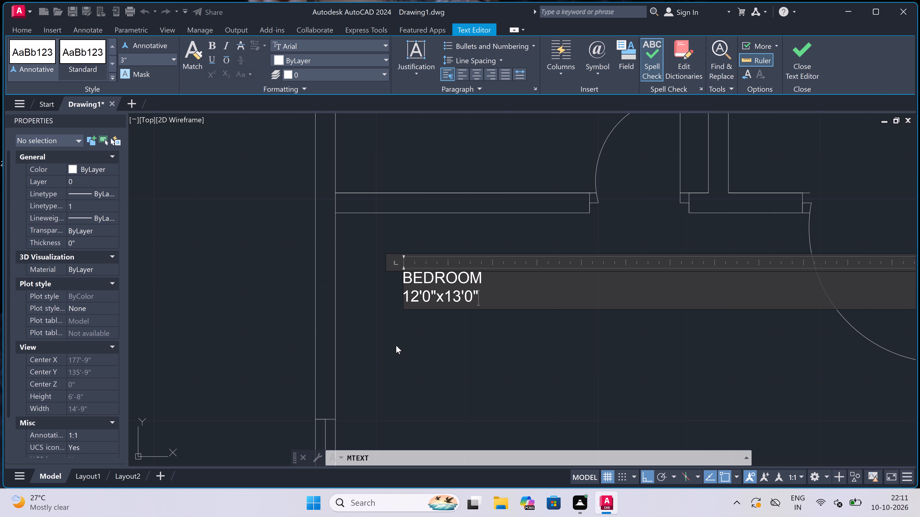
pyautogui.moveTo(397, 345); pyautogui.dragTo(398, 339)
# Place a multiline text label near the south wall of the western unit's inner bedroom, with BEDROOM as its first line.
pyautogui.scroll(-8, 400, 286)
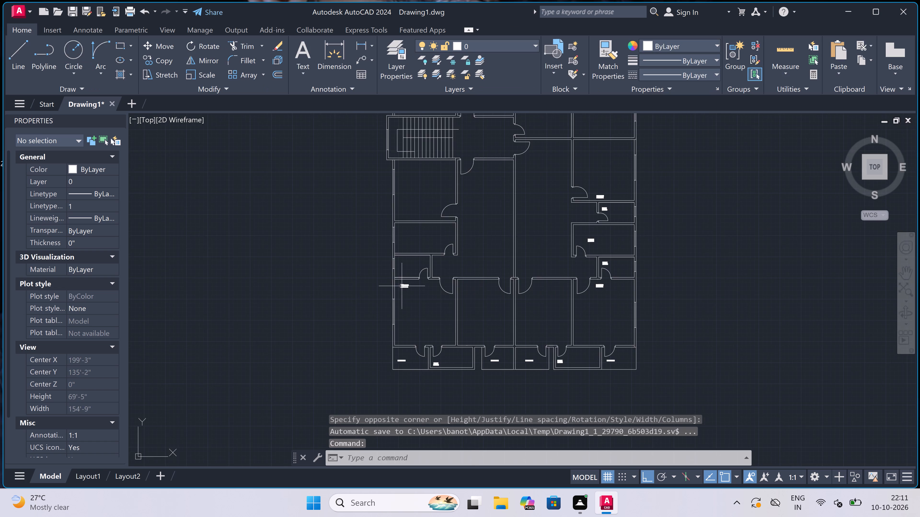
pyautogui.scroll(-1, 402, 286)
pyautogui.press('space')
pyautogui.scroll(3, 426, 288)
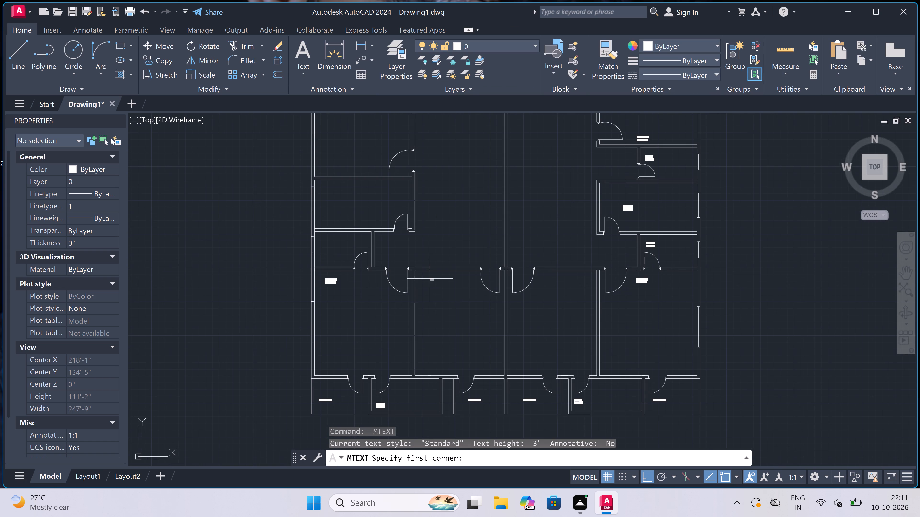
pyautogui.scroll(1, 430, 279)
pyautogui.scroll(-2, 430, 279)
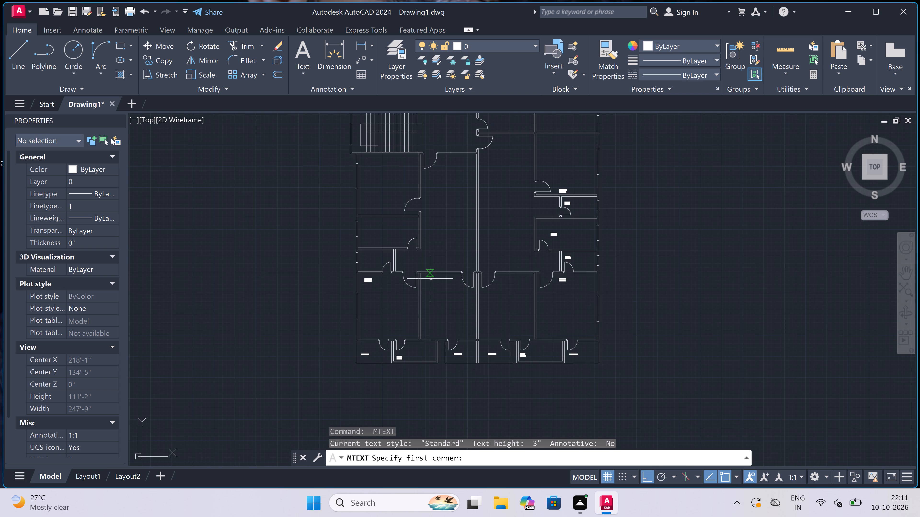
pyautogui.scroll(2, 430, 279)
pyautogui.scroll(-1, 430, 279)
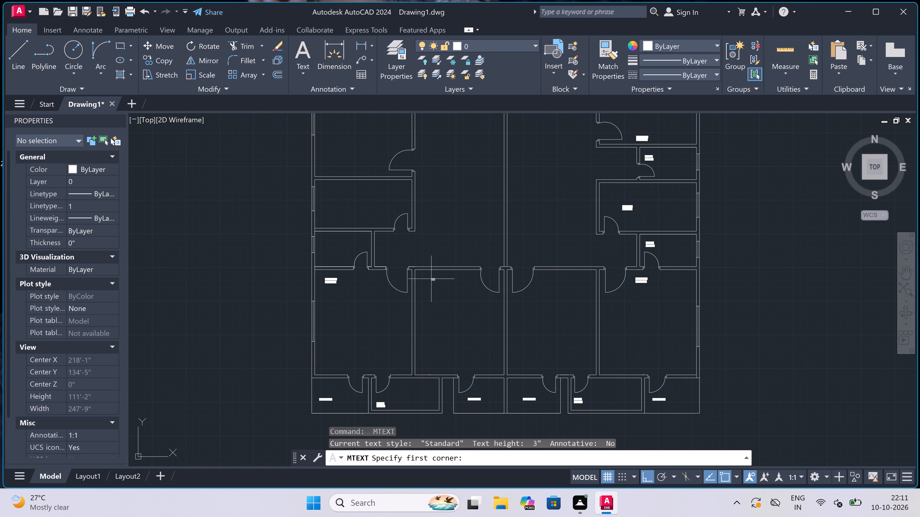
pyautogui.scroll(1, 431, 279)
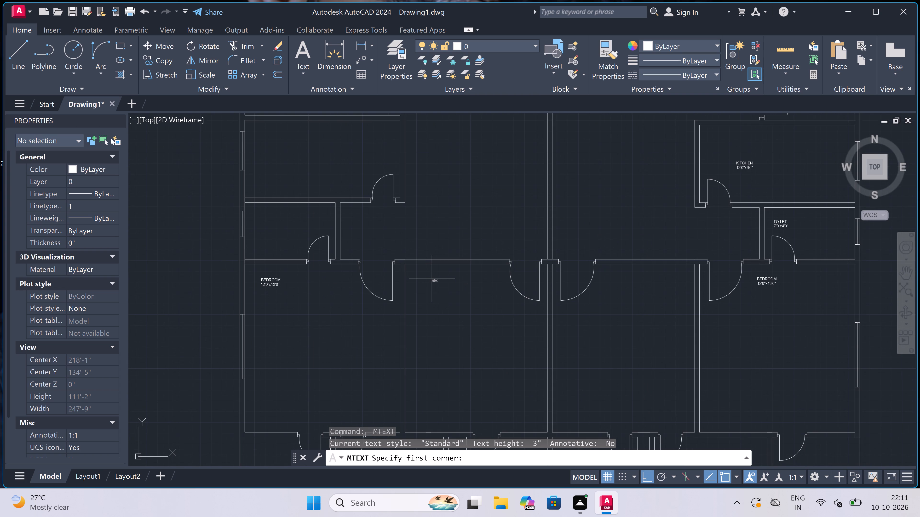
pyautogui.scroll(-2, 432, 279)
pyautogui.scroll(4, 454, 338)
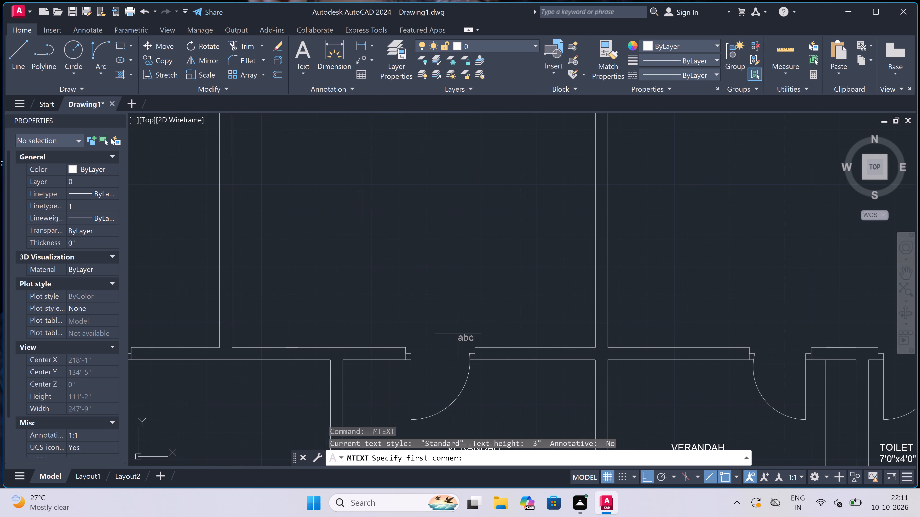
pyautogui.click(340, 317)
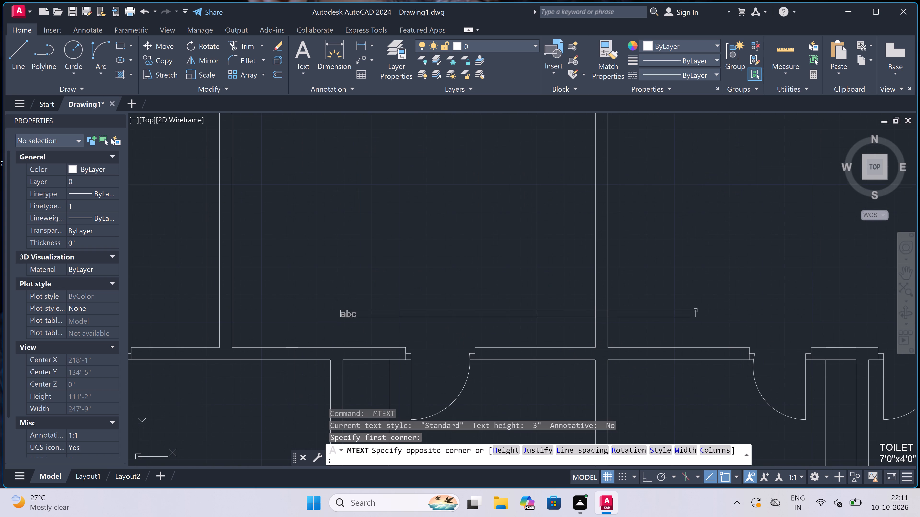
pyautogui.click(696, 309)
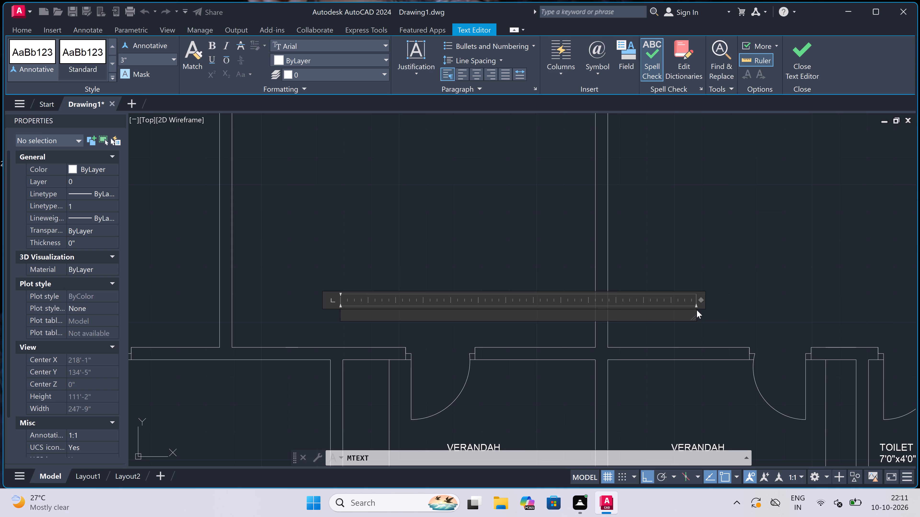
pyautogui.write('BED')
pyautogui.press('r')
pyautogui.write('OOM')
pyautogui.press('Return')
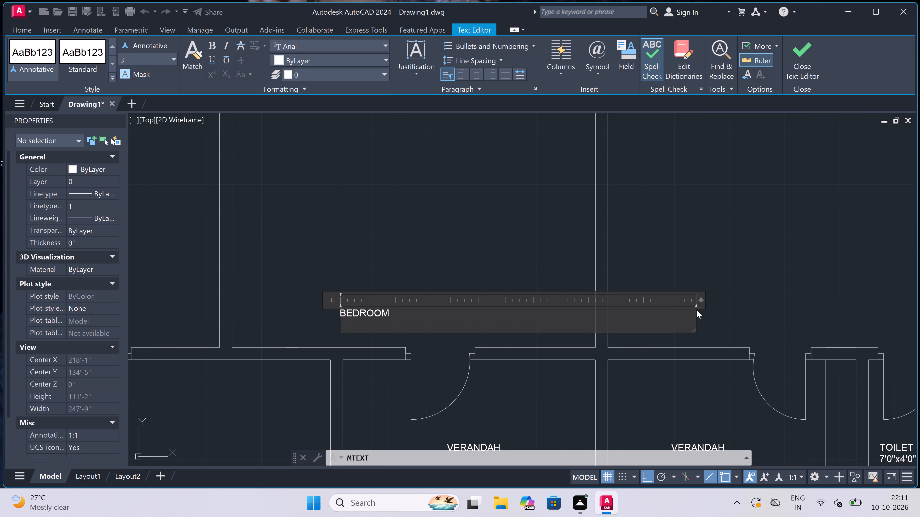
# Complete the western inner bedroom's label with the second line 11'0"x13'0" and finish the text.
pyautogui.scroll(-5, 483, 246)
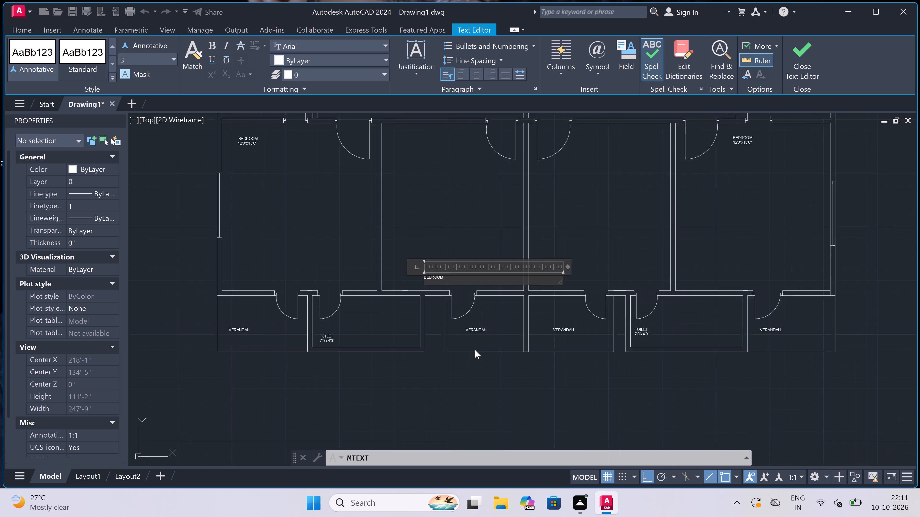
pyautogui.scroll(4, 477, 291)
pyautogui.scroll(-1, 466, 308)
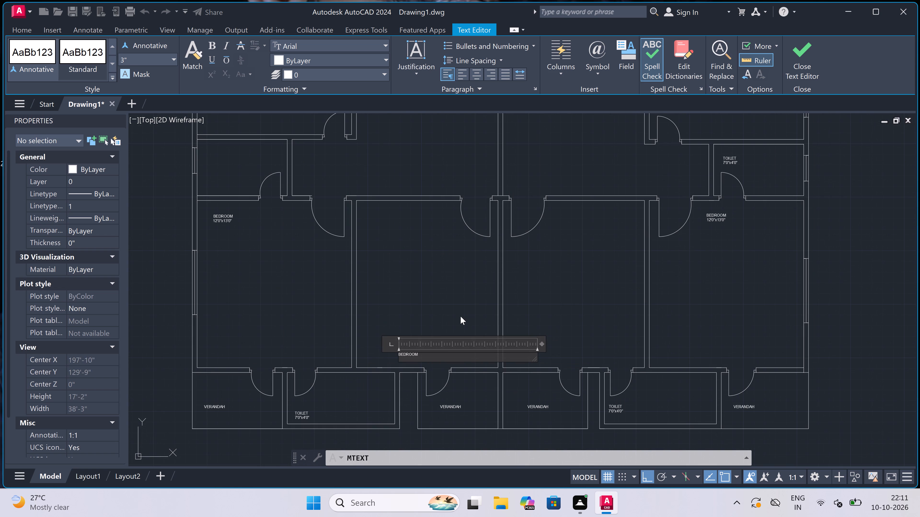
pyautogui.scroll(4, 405, 361)
pyautogui.scroll(-4, 405, 361)
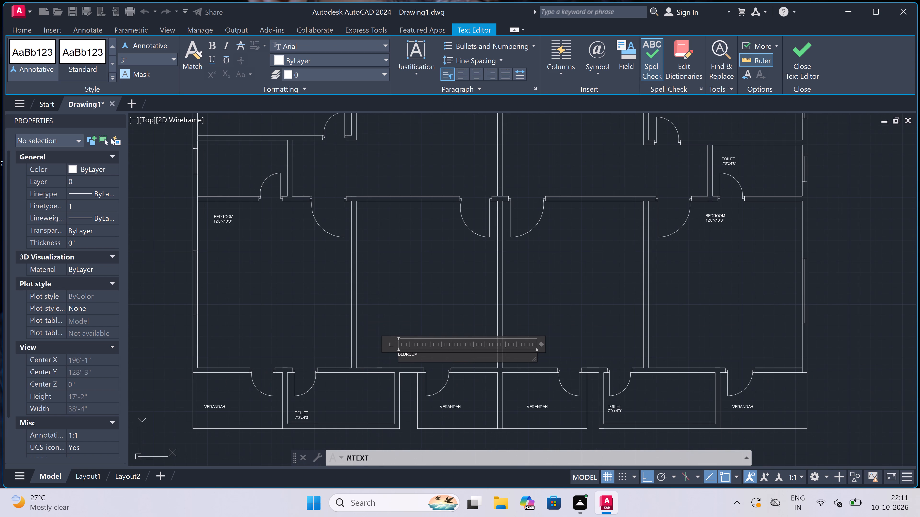
pyautogui.scroll(5, 410, 359)
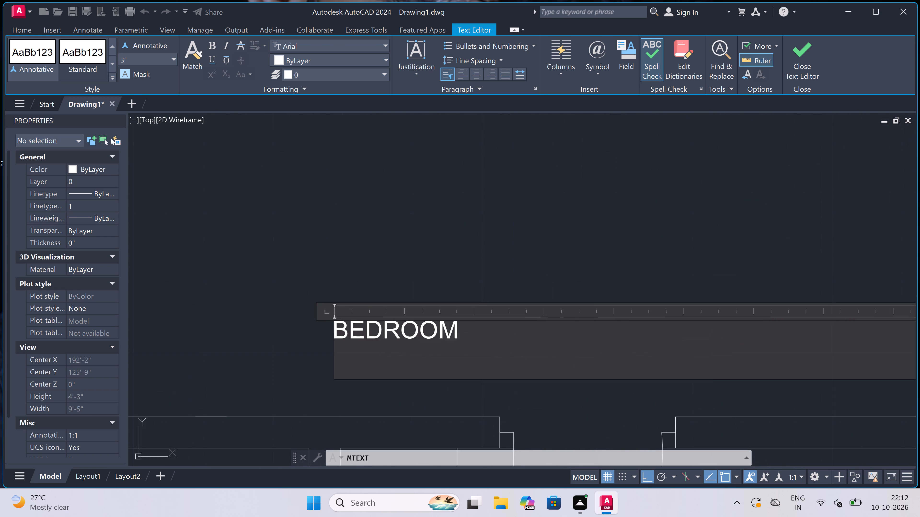
pyautogui.scroll(-5, 412, 360)
pyautogui.scroll(5, 416, 362)
pyautogui.scroll(-4, 418, 363)
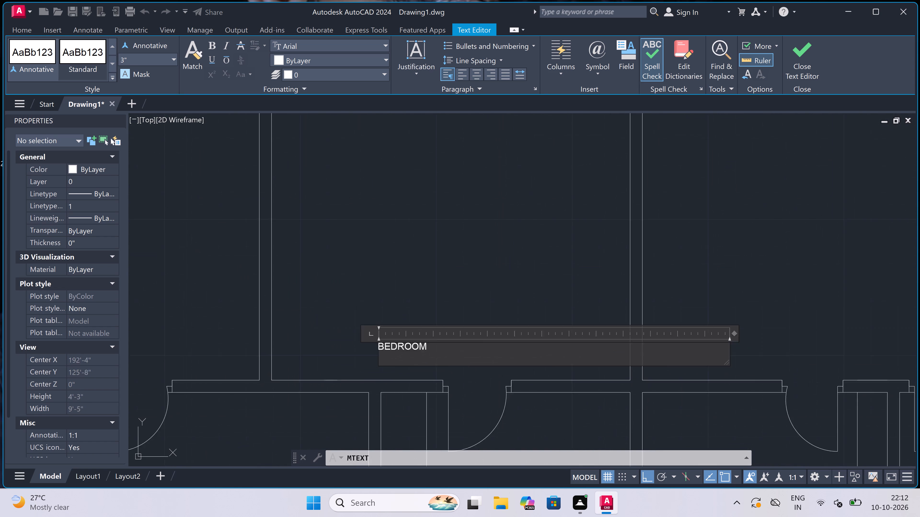
pyautogui.scroll(4, 418, 363)
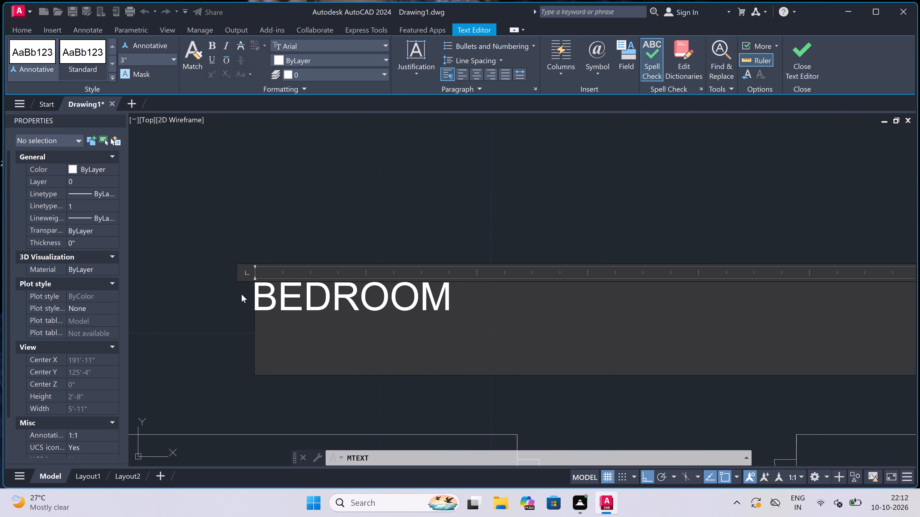
pyautogui.click(362, 350)
pyautogui.press('1')
pyautogui.press('1')
pyautogui.press("'")
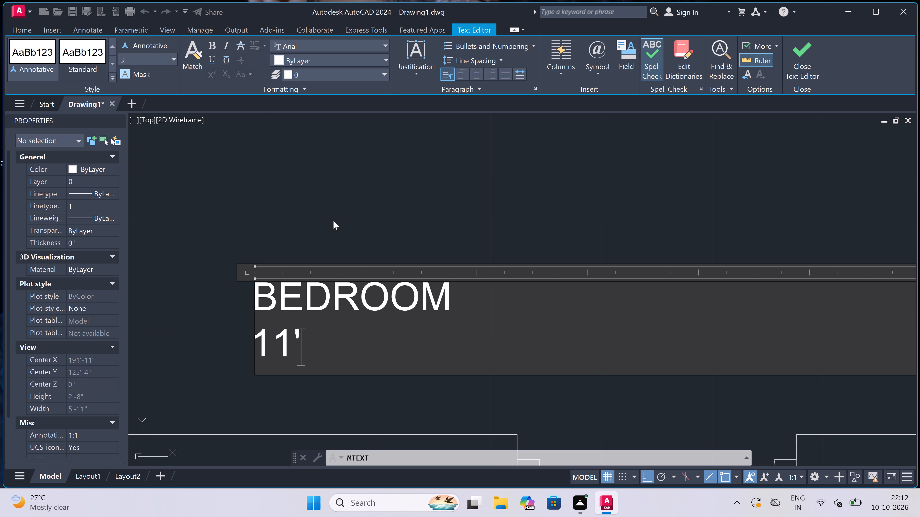
pyautogui.press('0')
pyautogui.hotkey('shift', '"')
pyautogui.press('x')
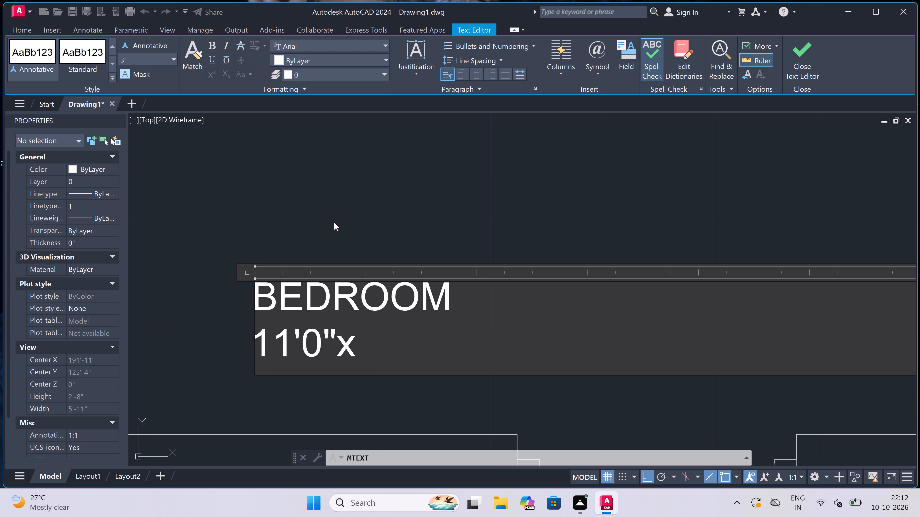
pyautogui.write('13\'0"')
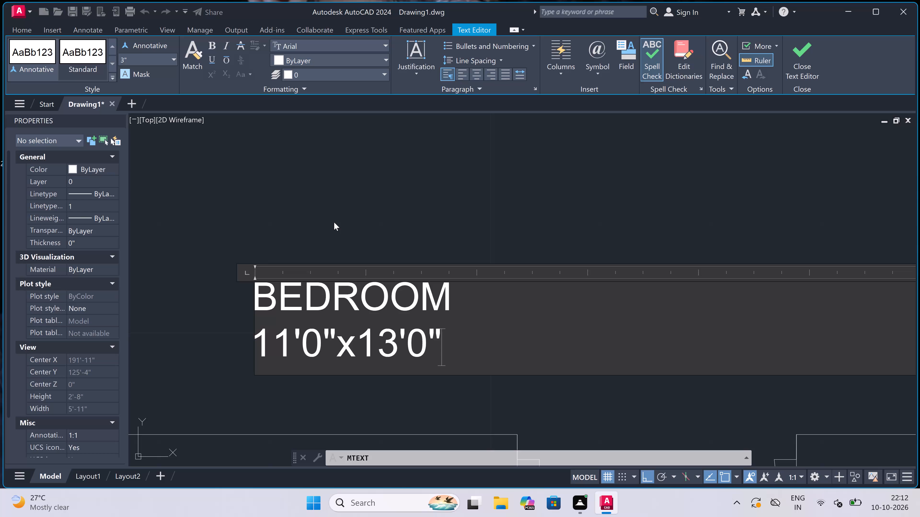
pyautogui.click(336, 222)
# Place a multiline text label near the south wall of the eastern unit's inner bedroom, with BEDROOM as its first line.
pyautogui.scroll(-7, 336, 224)
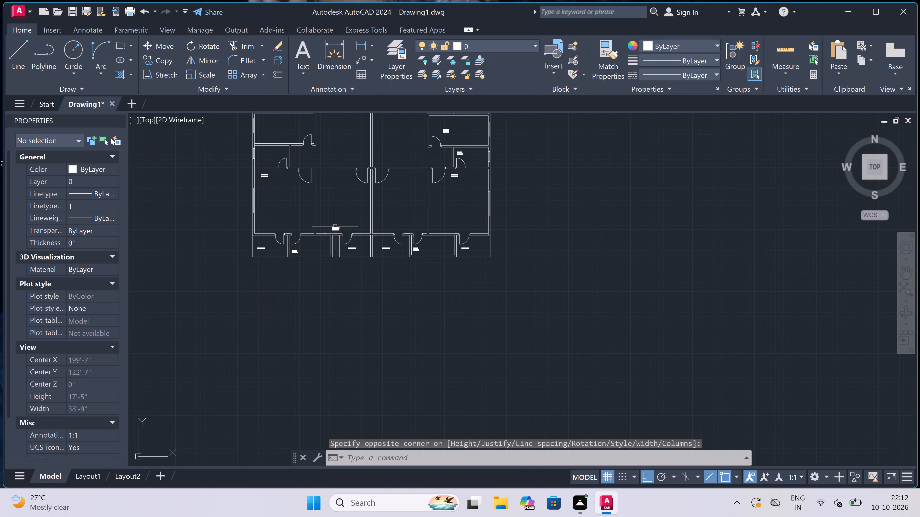
pyautogui.scroll(3, 397, 221)
pyautogui.press('space')
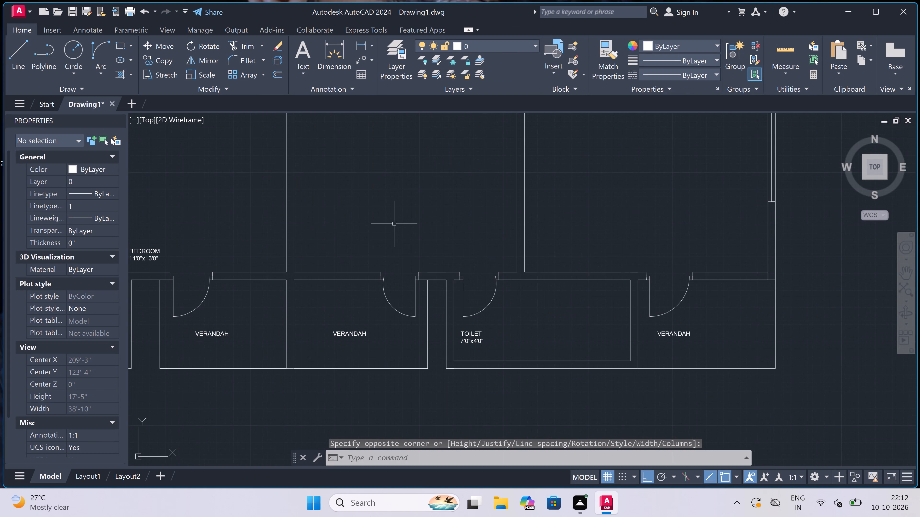
pyautogui.moveTo(314, 240); pyautogui.dragTo(316, 239)
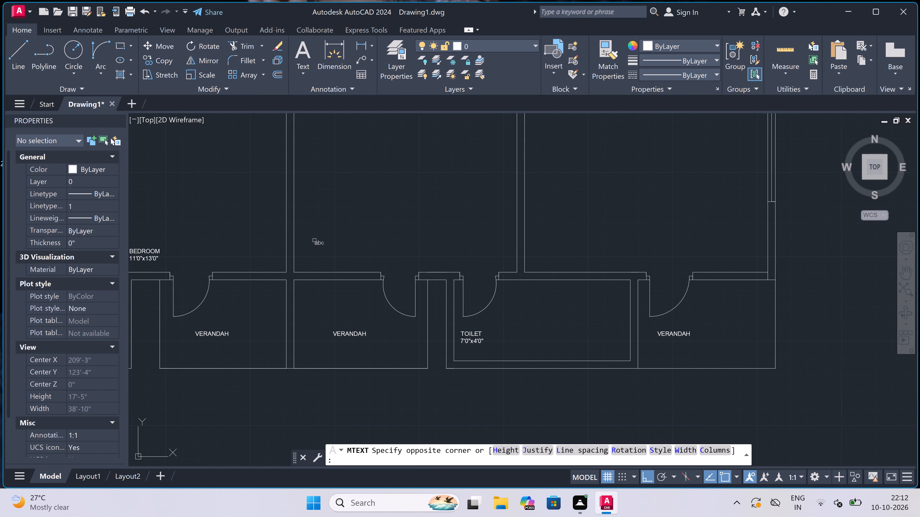
pyautogui.click(622, 250)
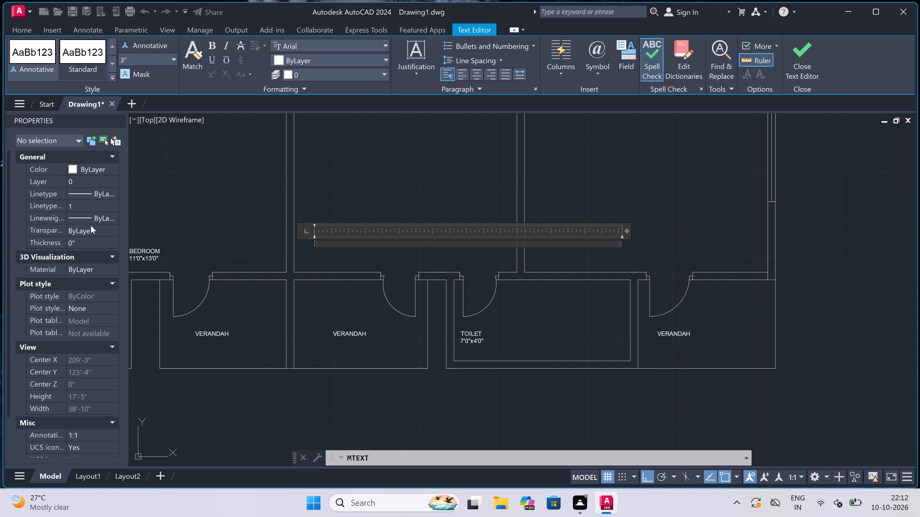
pyautogui.write('BEDR')
pyautogui.press('o')
pyautogui.press('o')
pyautogui.press('m')
pyautogui.press('Return')
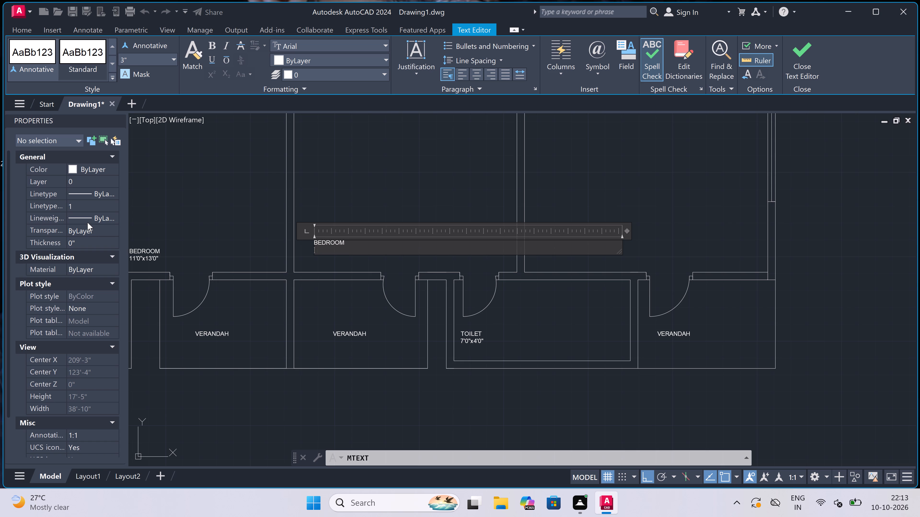
# Complete the eastern inner bedroom's label with the second line 11'0"x13'0" and finish the text.
pyautogui.write('11')
pyautogui.press("'")
pyautogui.press('0')
pyautogui.scroll(4, 308, 240)
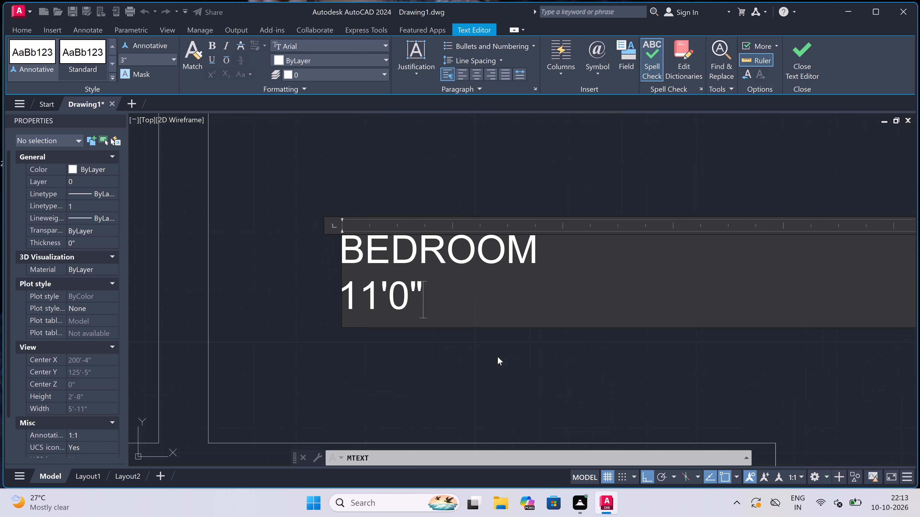
pyautogui.write('x13')
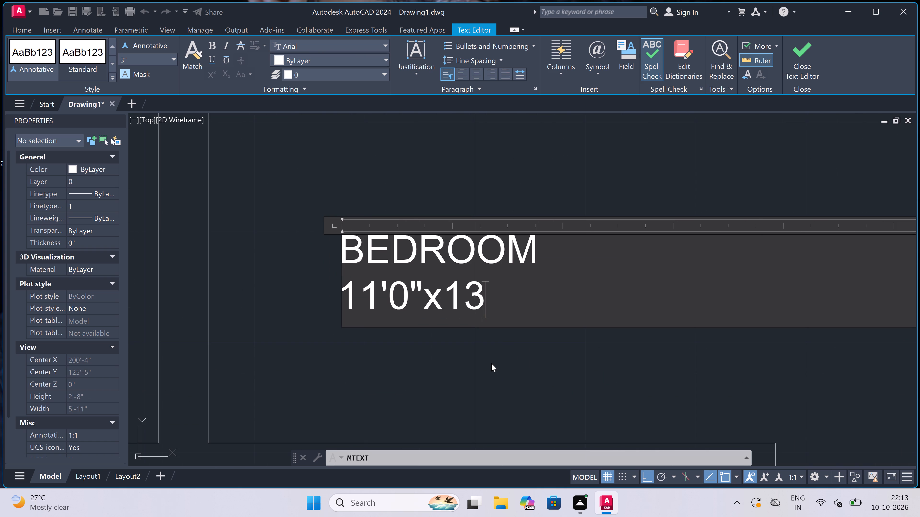
pyautogui.write("'0")
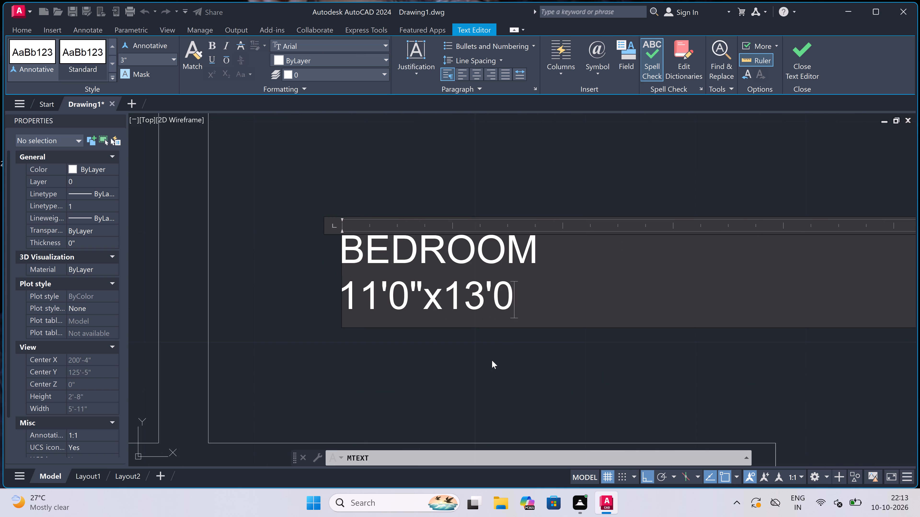
pyautogui.hotkey('shift', '"')
pyautogui.click(366, 370)
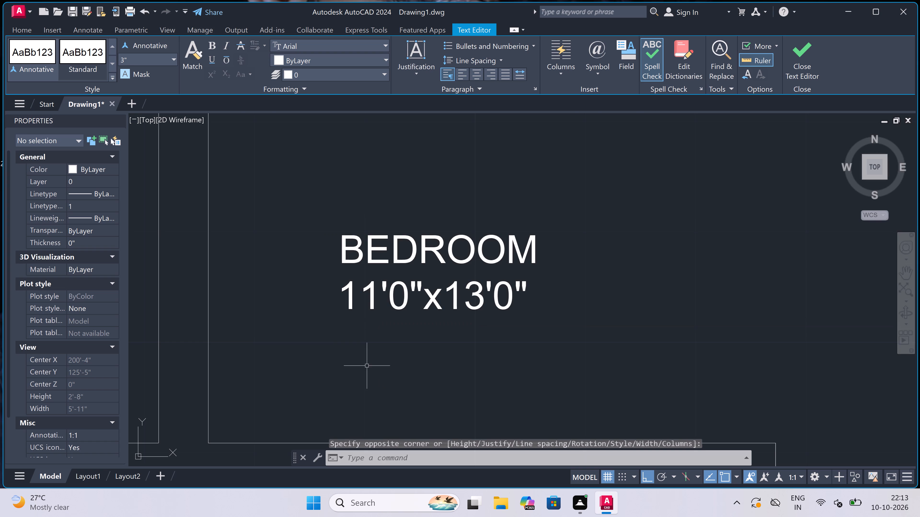
# Turn Ortho off and move the eastern outer bedroom's BEDROOM 12'0"x13'0" label down beside that room's south wall.
pyautogui.scroll(-8, 378, 319)
pyautogui.scroll(3, 448, 312)
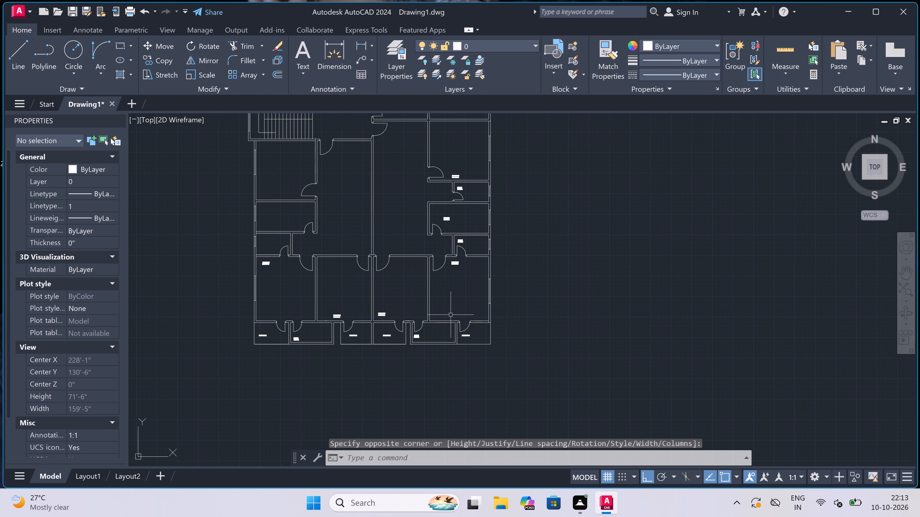
pyautogui.scroll(-2, 448, 316)
pyautogui.scroll(1, 459, 221)
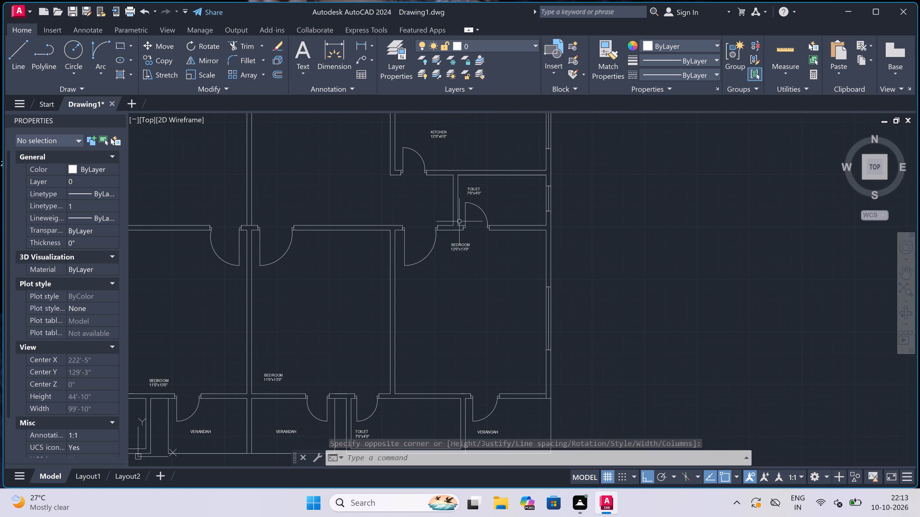
pyautogui.click(459, 252)
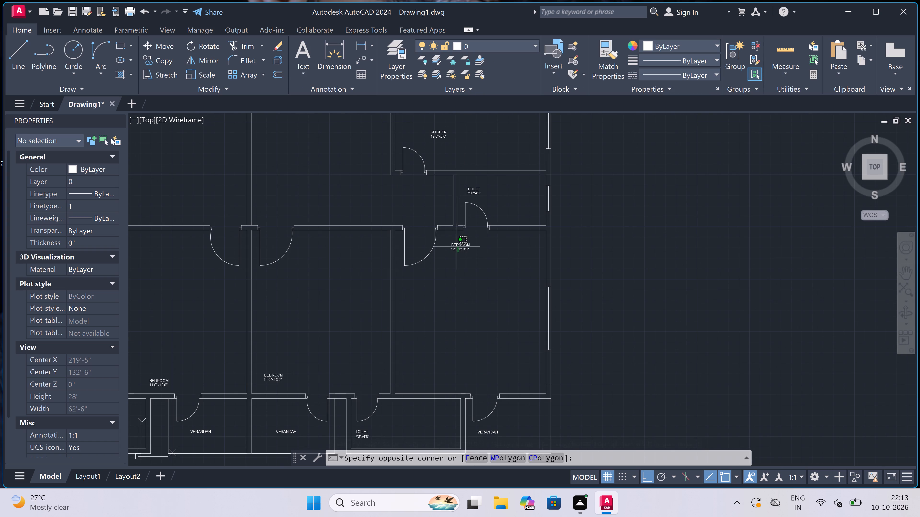
pyautogui.click(453, 241)
pyautogui.click(452, 242)
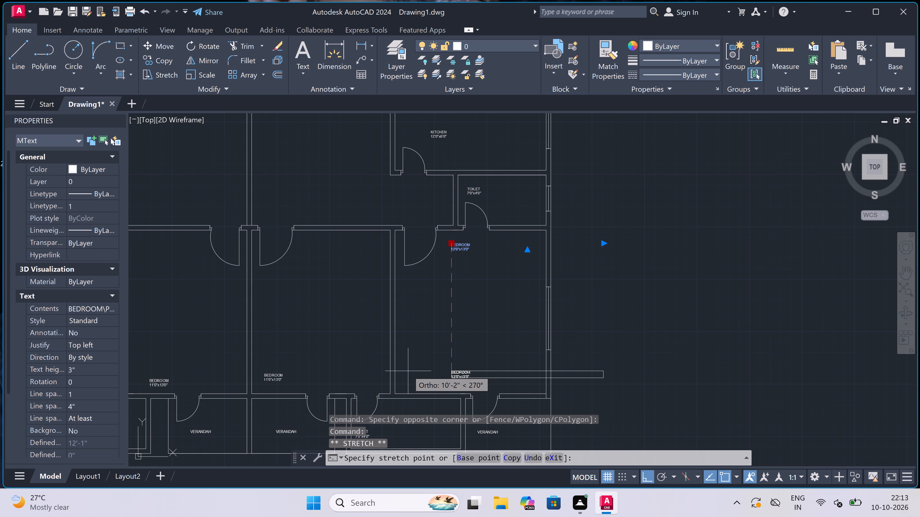
pyautogui.press('F8')
pyautogui.scroll(2, 389, 391)
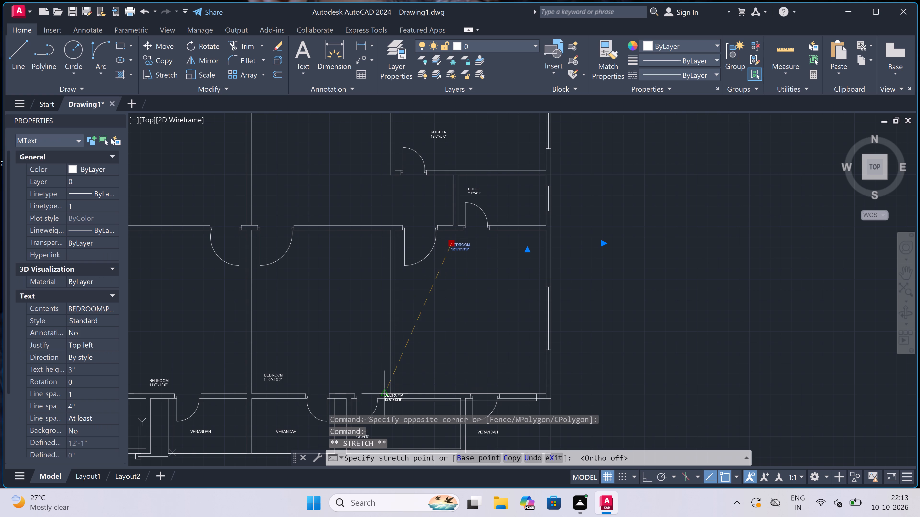
pyautogui.scroll(1, 388, 392)
pyautogui.click(501, 344)
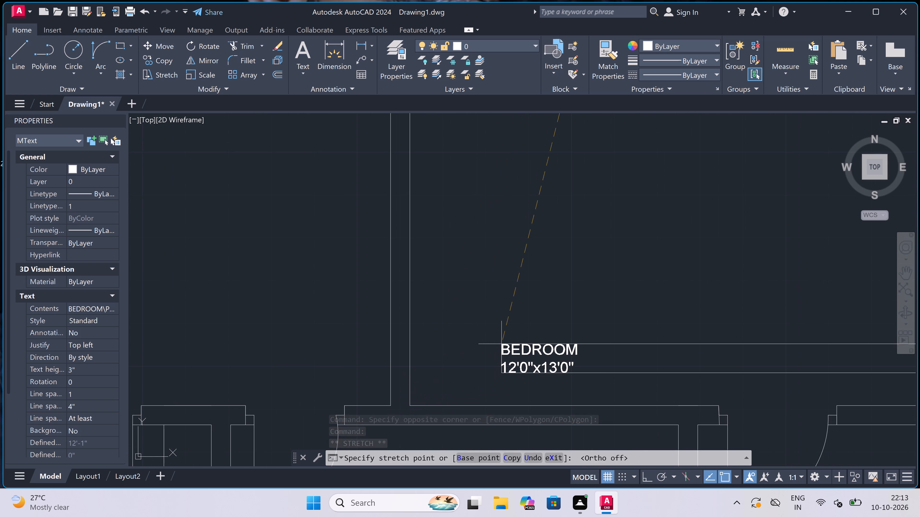
pyautogui.scroll(-4, 466, 343)
pyautogui.press('Escape')
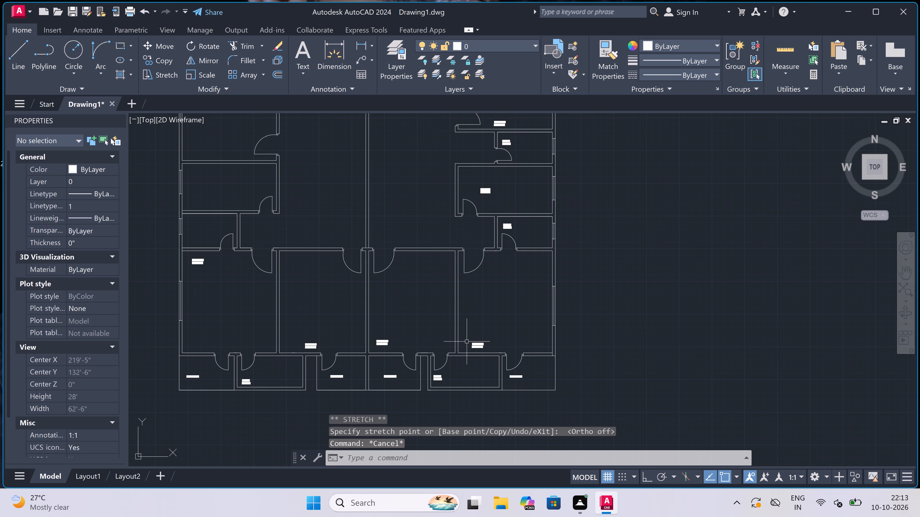
# Place a multiline text label in the toilet directly north of the western outer bedroom, with TOILET as its first line.
pyautogui.scroll(-4, 480, 307)
pyautogui.scroll(3, 464, 305)
pyautogui.scroll(-3, 464, 305)
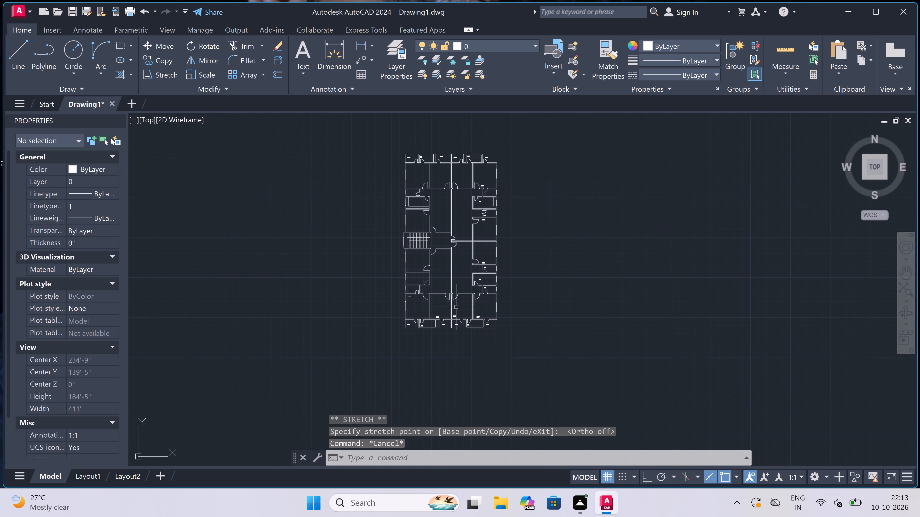
pyautogui.scroll(4, 442, 245)
pyautogui.scroll(-3, 442, 247)
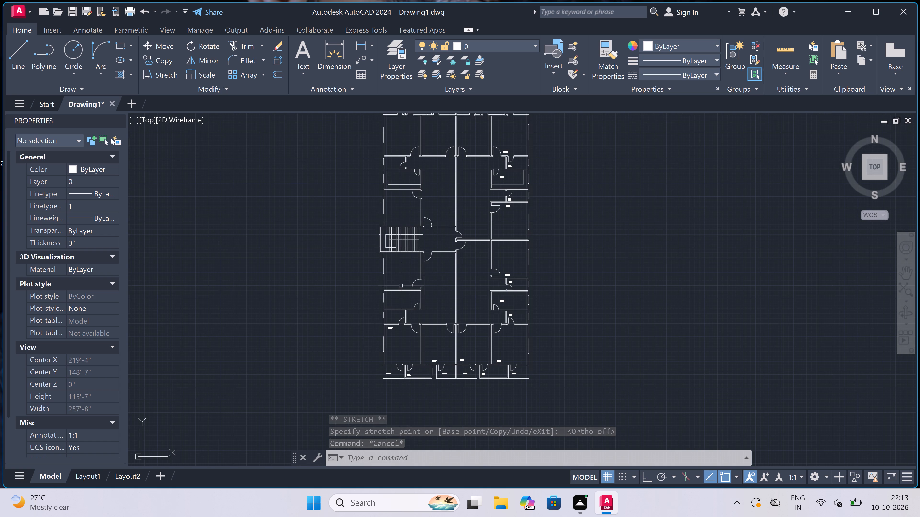
pyautogui.scroll(4, 384, 317)
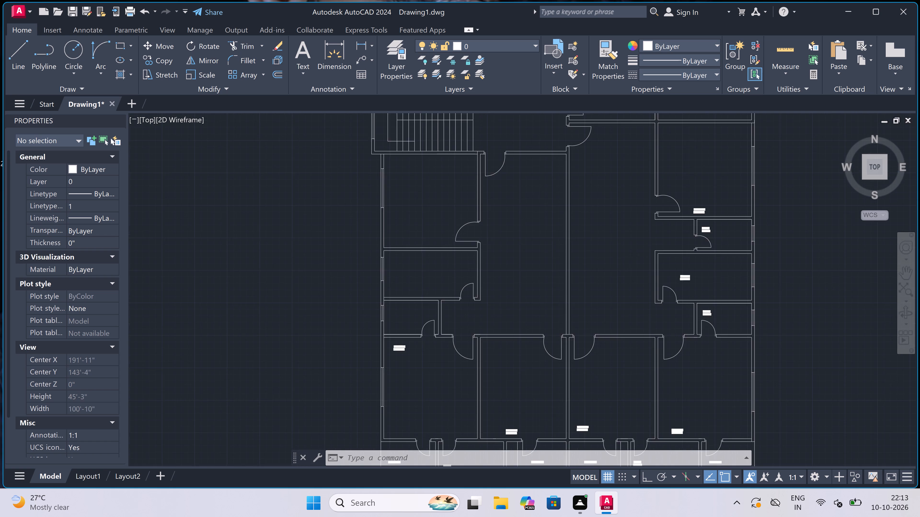
pyautogui.scroll(3, 437, 294)
pyautogui.press('space')
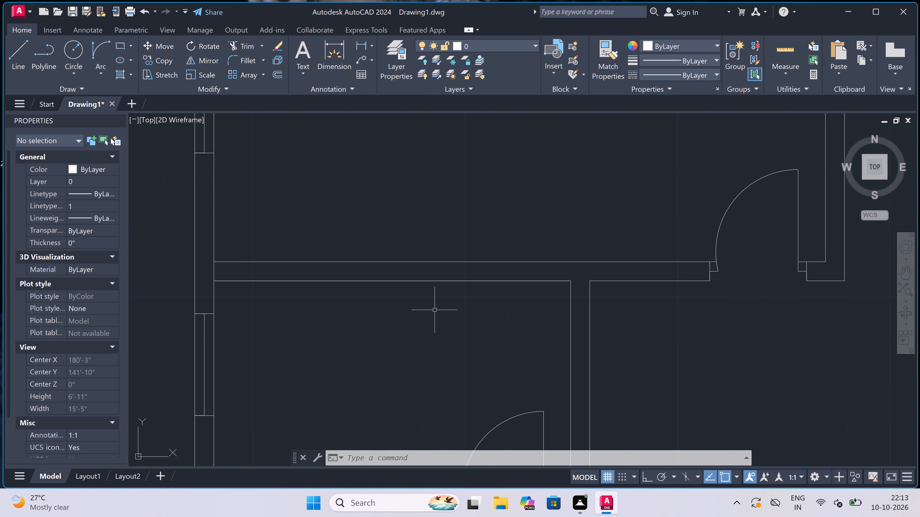
pyautogui.moveTo(338, 318); pyautogui.dragTo(353, 326)
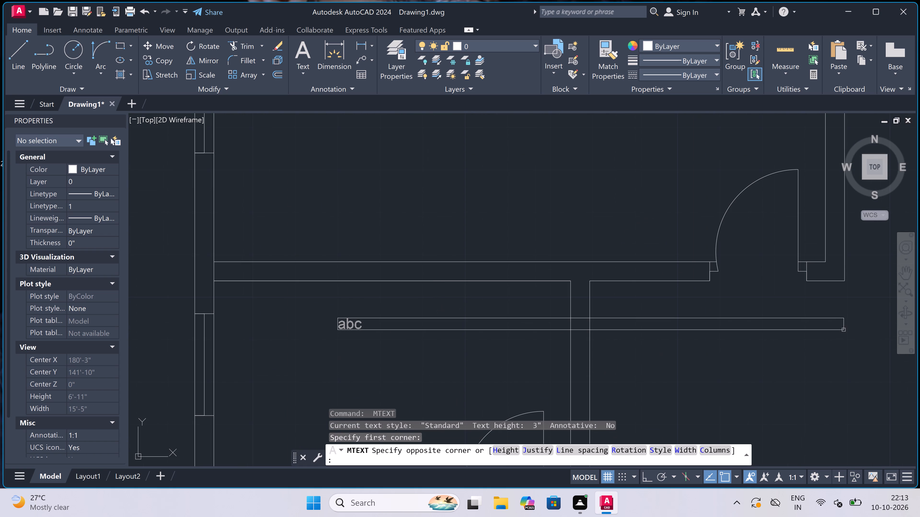
pyautogui.click(844, 330)
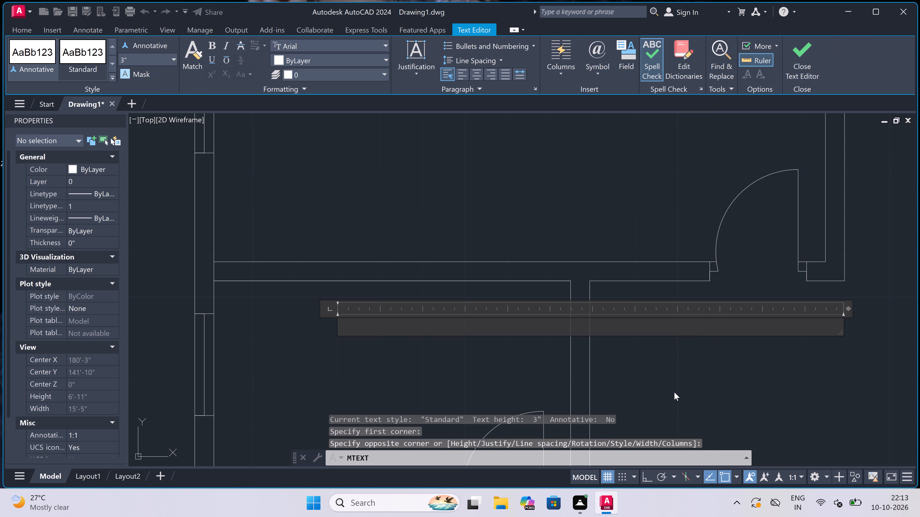
pyautogui.press('t')
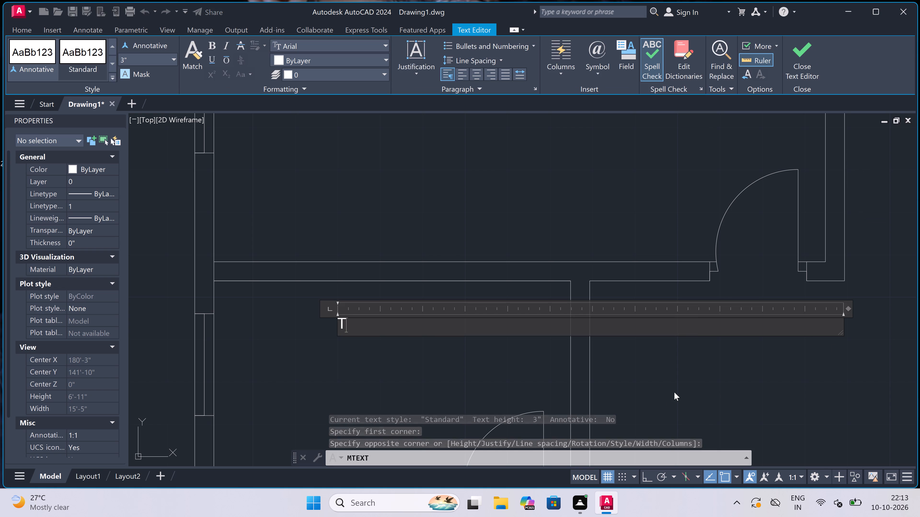
pyautogui.write('OIL')
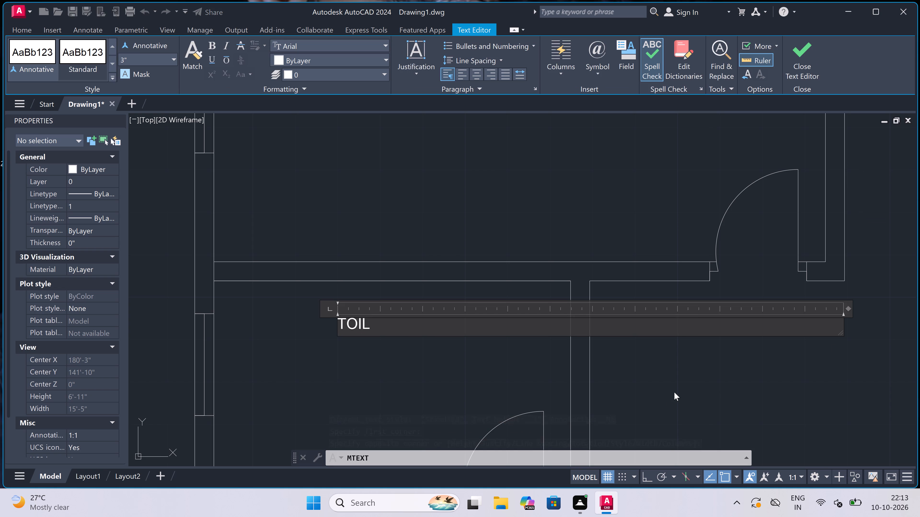
pyautogui.write('ET')
pyautogui.press('Return')
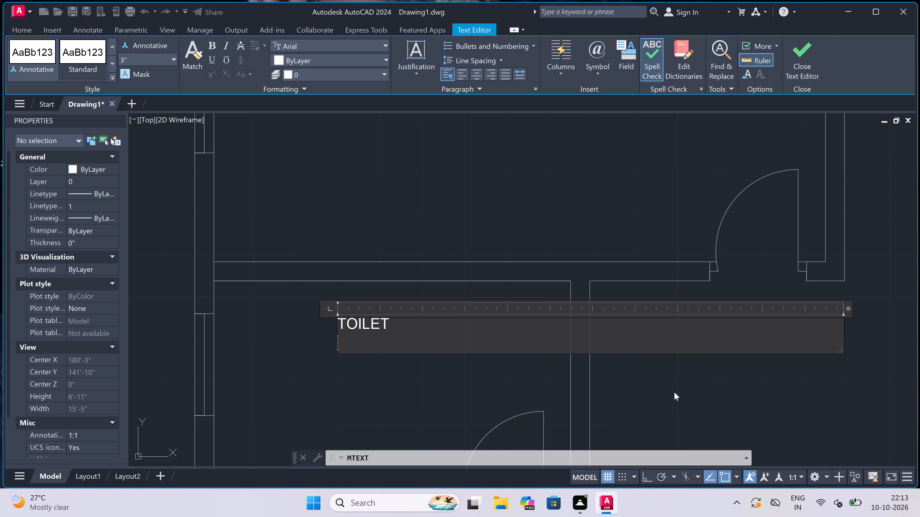
# Complete the western toilet's label with the second line 7'0"x4'0" and finish the text.
pyautogui.write("7'0")
pyautogui.hotkey('shift', '"')
pyautogui.write('x4')
pyautogui.write("'0")
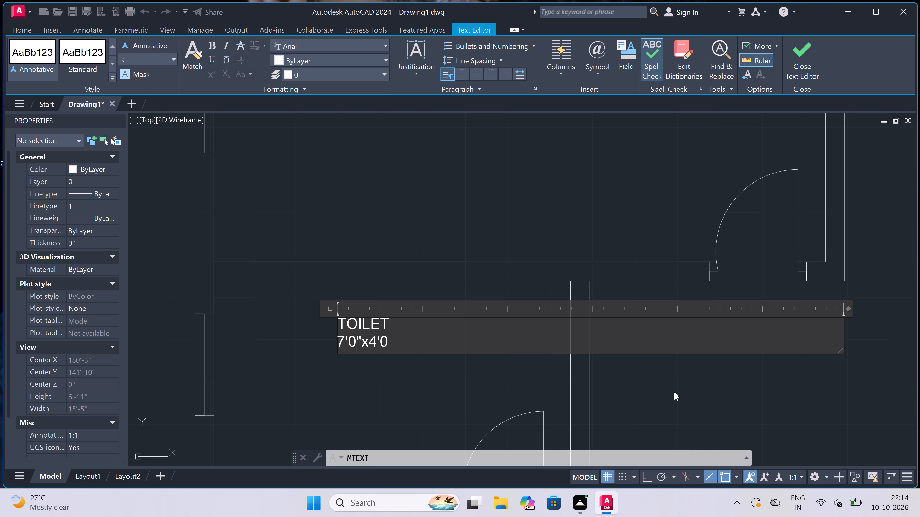
pyautogui.hotkey('shift', '"')
pyautogui.moveTo(359, 365); pyautogui.dragTo(362, 365)
# Place a multiline text label in the middle of the room north of the western toilet, with KITCHEN as its first line.
pyautogui.scroll(-4, 464, 282)
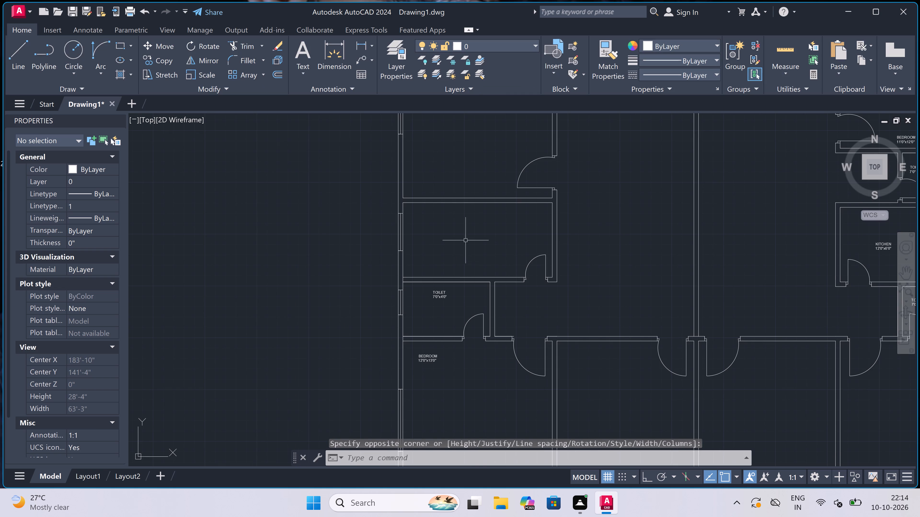
pyautogui.scroll(2, 457, 230)
pyautogui.press('space')
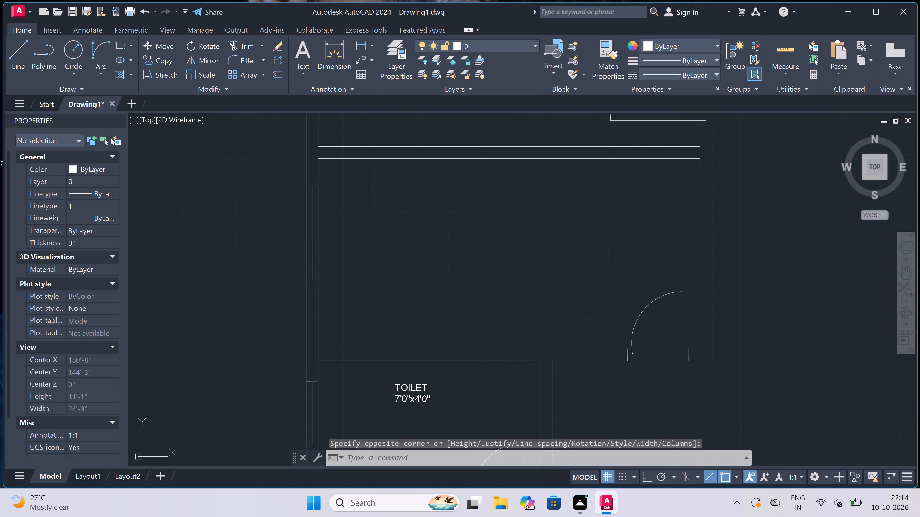
pyautogui.moveTo(404, 245); pyautogui.dragTo(410, 244)
pyautogui.click(664, 243)
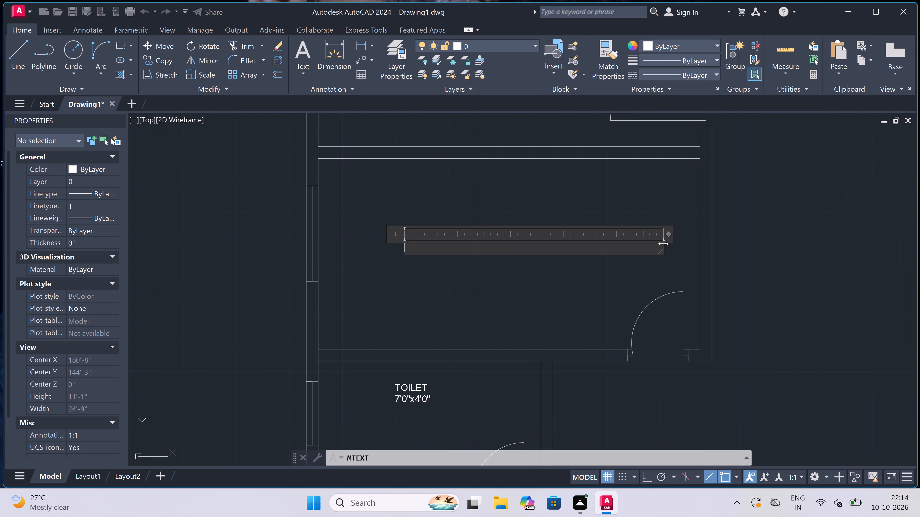
pyautogui.write('KIT')
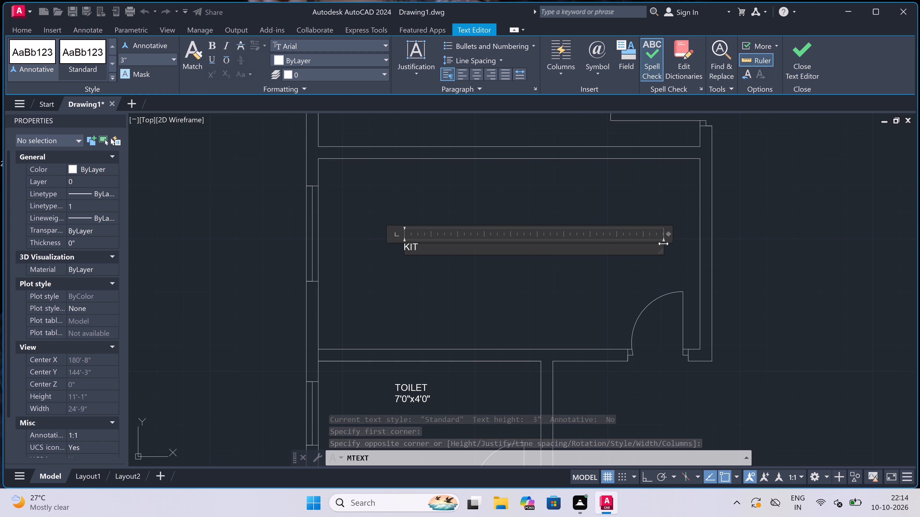
pyautogui.write('CHEN')
pyautogui.press('Return')
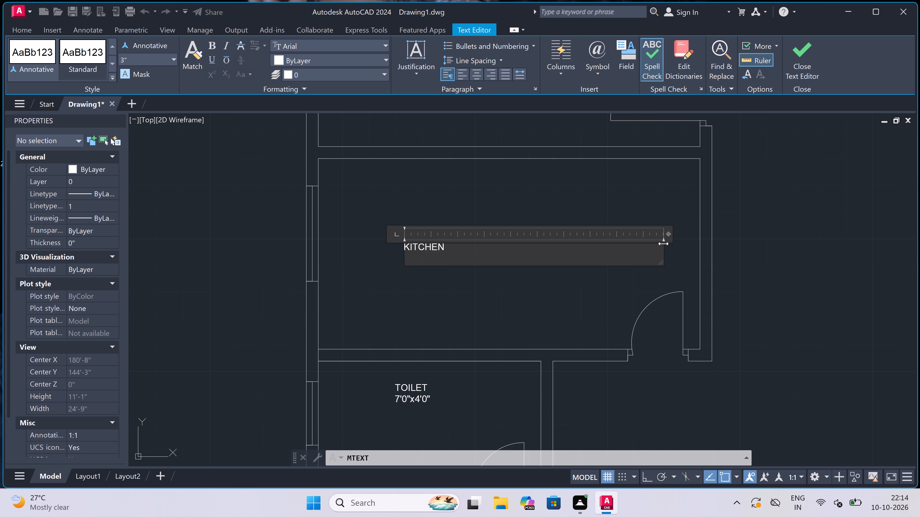
# Complete the western kitchen's label with the second line 12'0"x6'0" and finish the text.
pyautogui.write("12'")
pyautogui.press('0')
pyautogui.press('x')
pyautogui.write('5\'0"')
pyautogui.scroll(1, 498, 278)
pyautogui.scroll(1, 405, 241)
pyautogui.click(388, 254)
pyautogui.press('BackSpace')
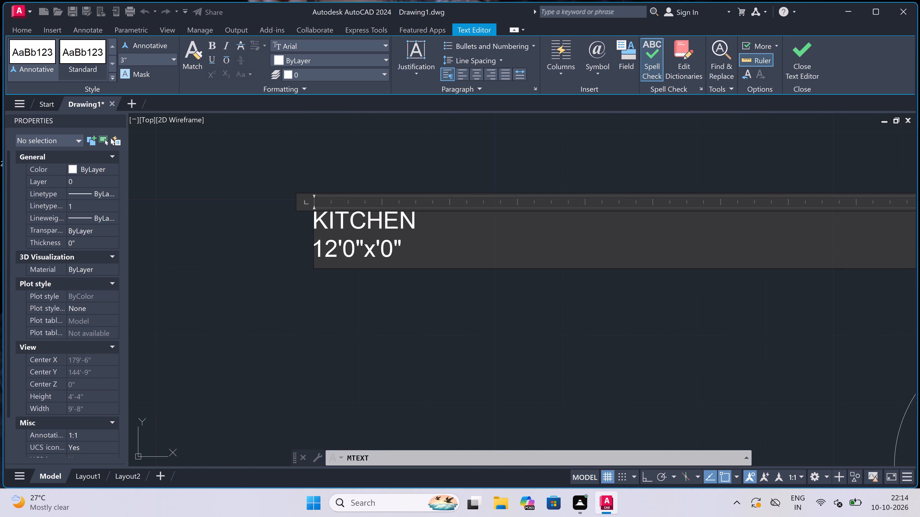
pyautogui.press('6')
pyautogui.scroll(-2, 424, 278)
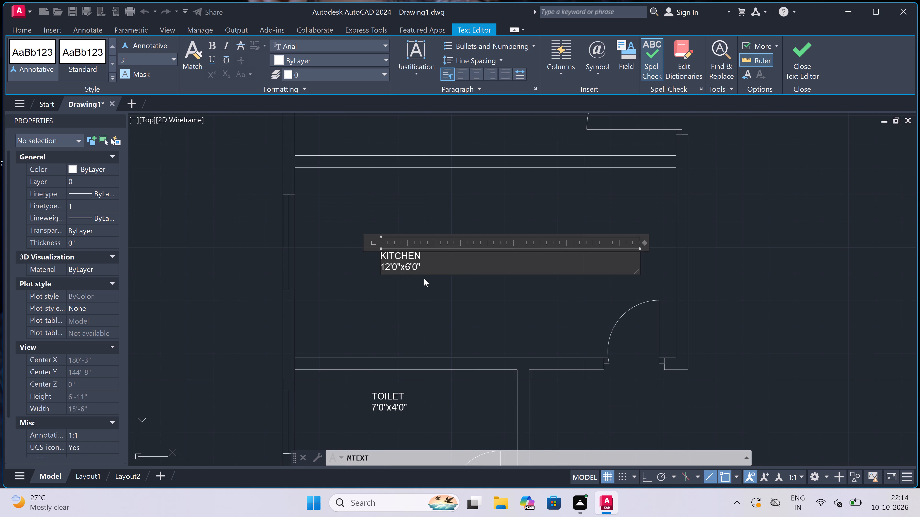
pyautogui.click(422, 299)
# Place a multiline text label near the south wall of the room north of the western kitchen, with BEDROOM as its first line.
pyautogui.scroll(-5, 423, 298)
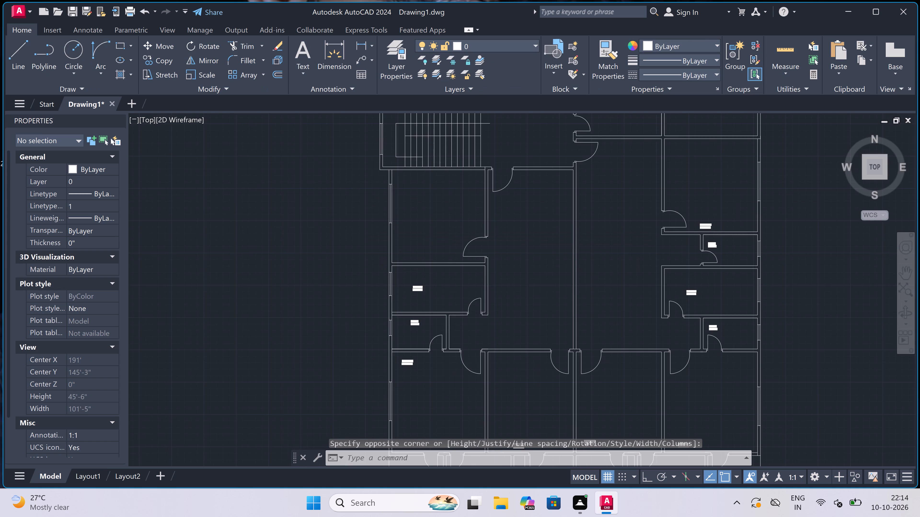
pyautogui.scroll(-3, 423, 297)
pyautogui.scroll(1, 424, 296)
pyautogui.scroll(-1, 424, 296)
pyautogui.scroll(4, 424, 296)
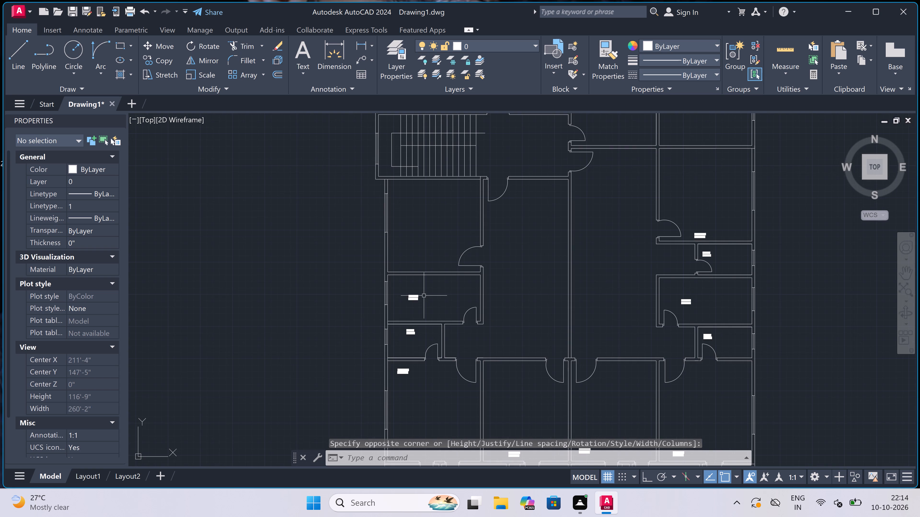
pyautogui.scroll(-3, 424, 296)
pyautogui.scroll(4, 424, 290)
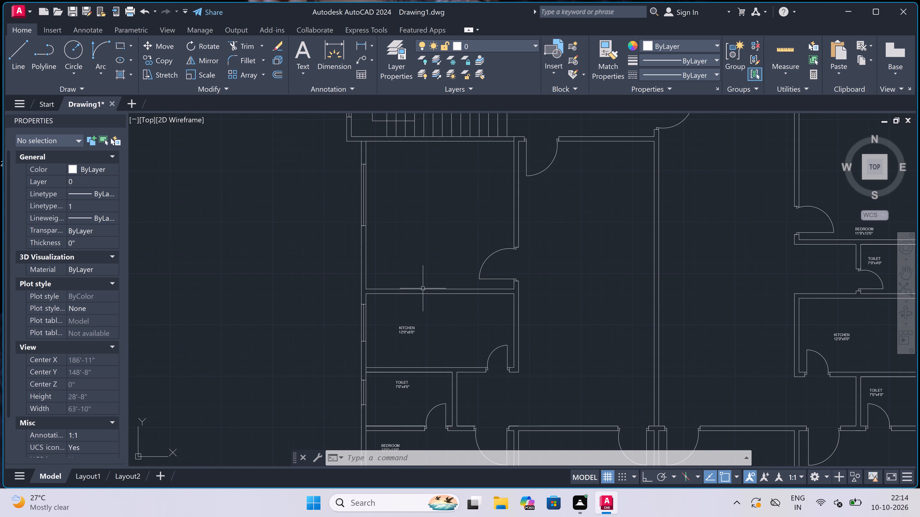
pyautogui.press('space')
pyautogui.scroll(3, 393, 272)
pyautogui.moveTo(362, 287); pyautogui.dragTo(367, 287)
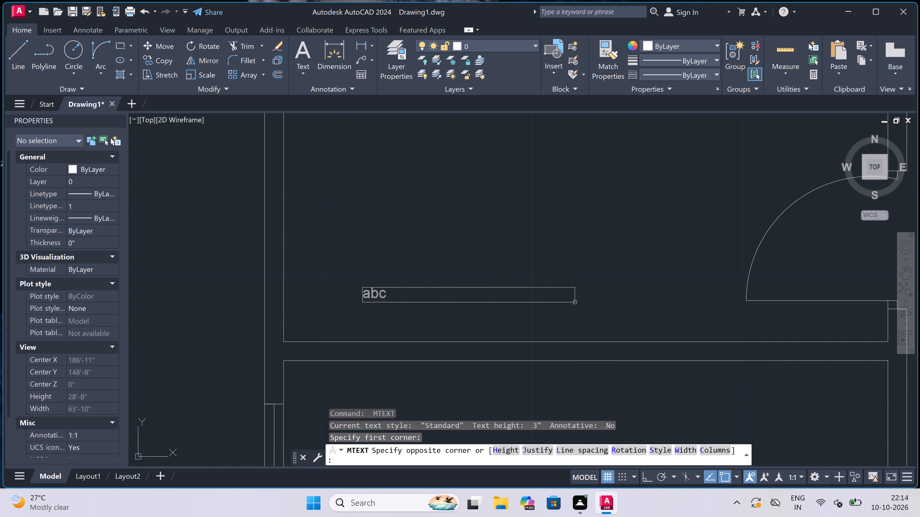
pyautogui.click(795, 291)
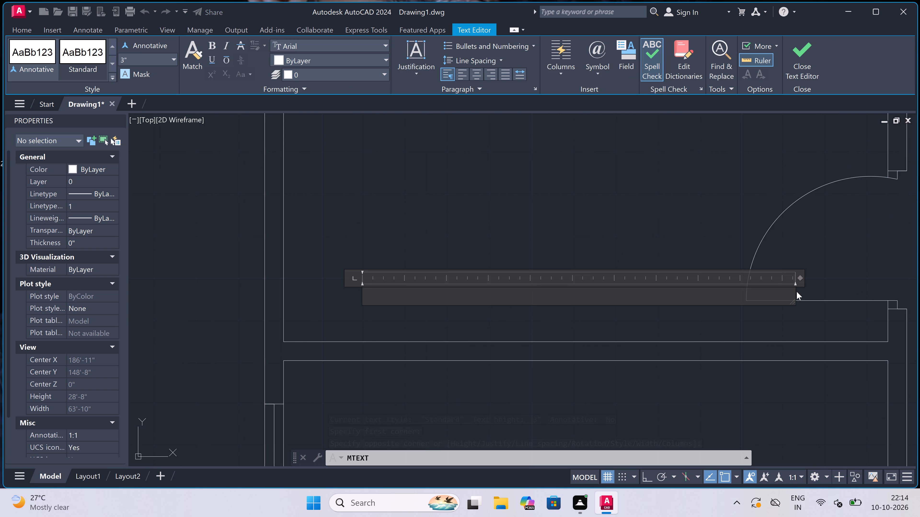
pyautogui.press('b')
pyautogui.write('EDR')
pyautogui.write('OO')
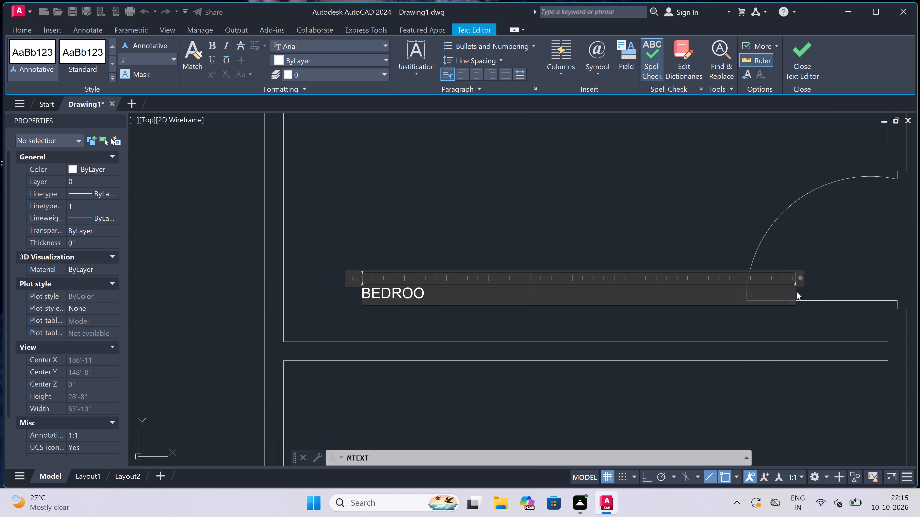
pyautogui.press('m')
pyautogui.press('Return')
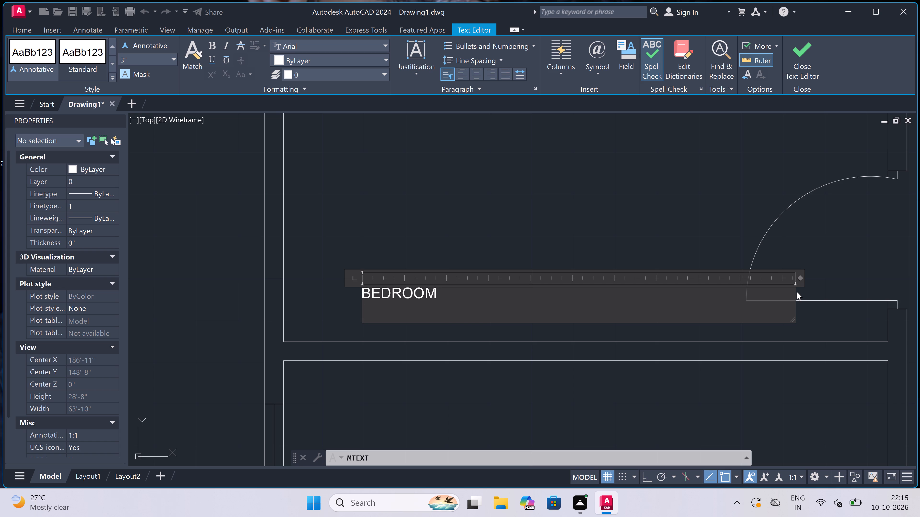
# Complete this western bedroom's label with the second line 11'0"x12'0" and finish the text.
pyautogui.write("11'0")
pyautogui.write('"x12')
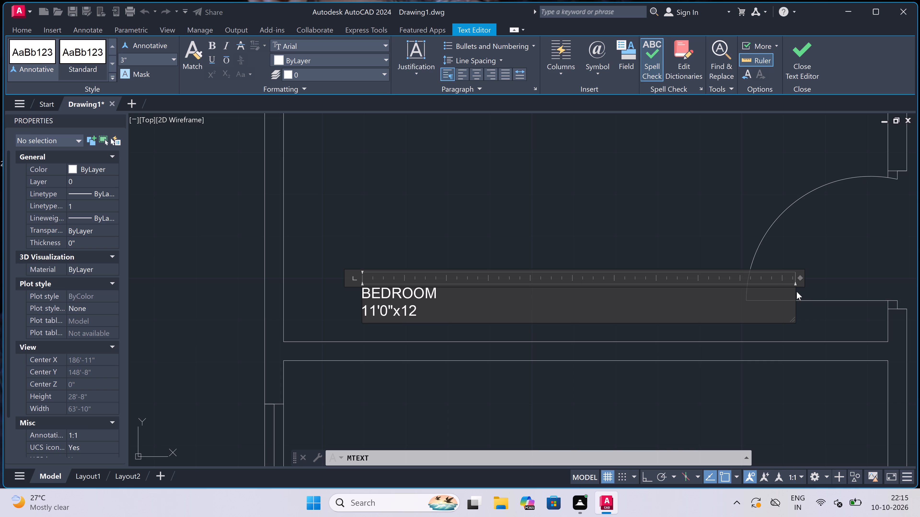
pyautogui.write('\'0"')
pyautogui.click(486, 243)
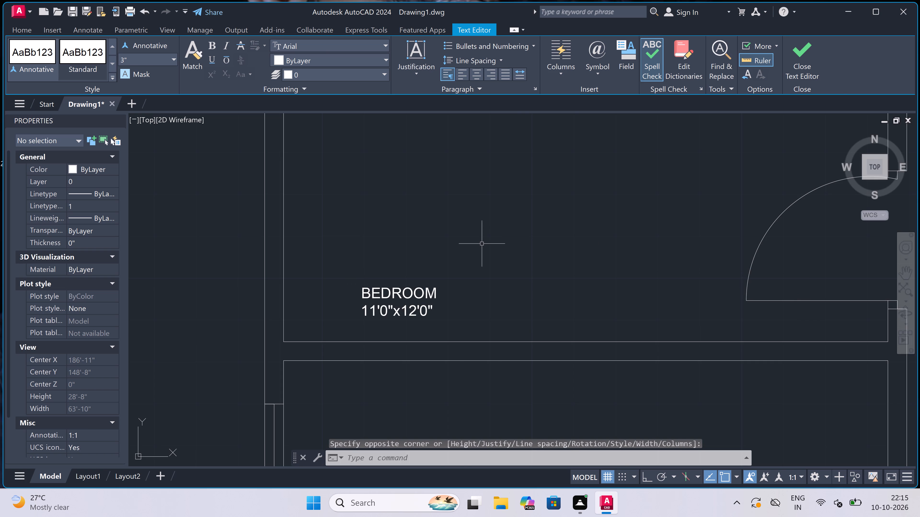
# Place a multiline text label in the hall east of that bedroom, south of the entrance door, with DRAWING as its first line.
pyautogui.scroll(-5, 432, 258)
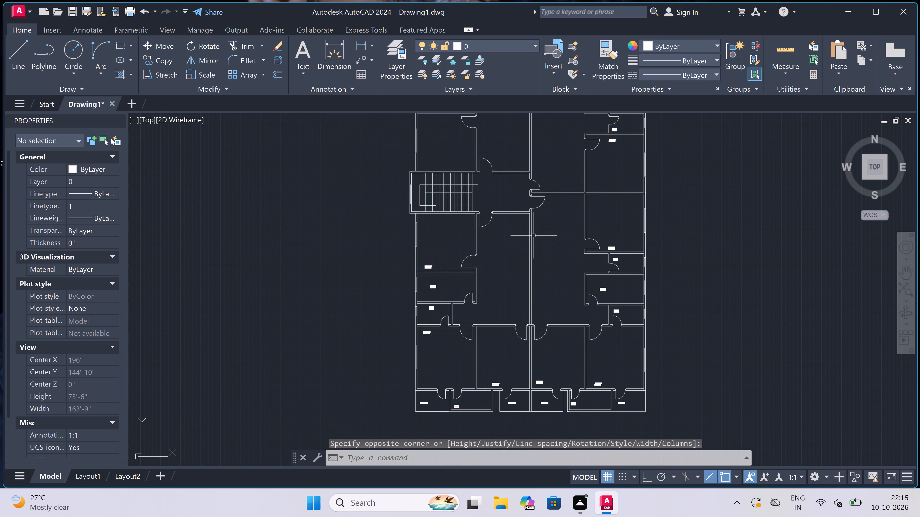
pyautogui.press('space')
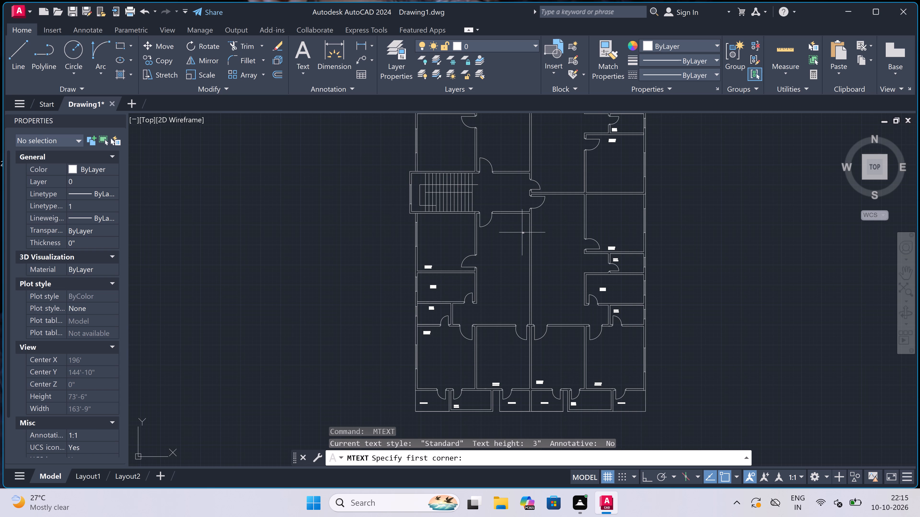
pyautogui.scroll(2, 526, 225)
pyautogui.click(436, 264)
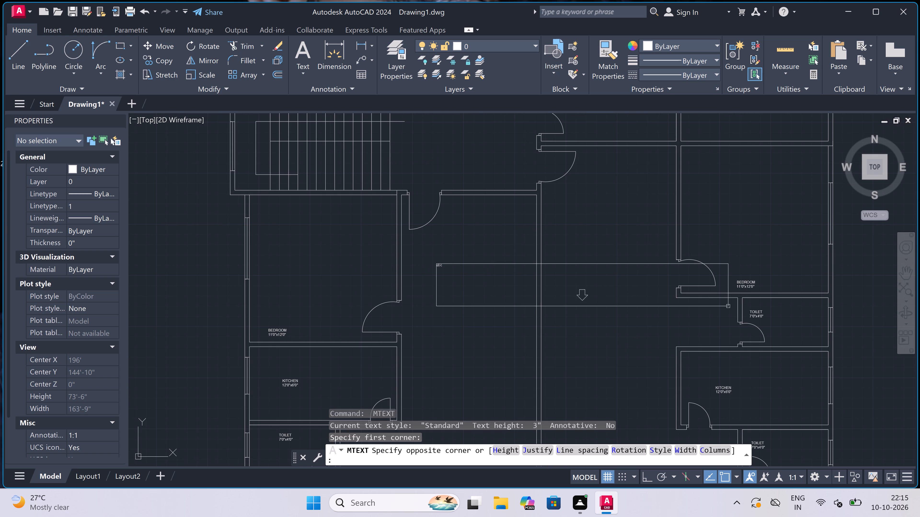
pyautogui.click(737, 307)
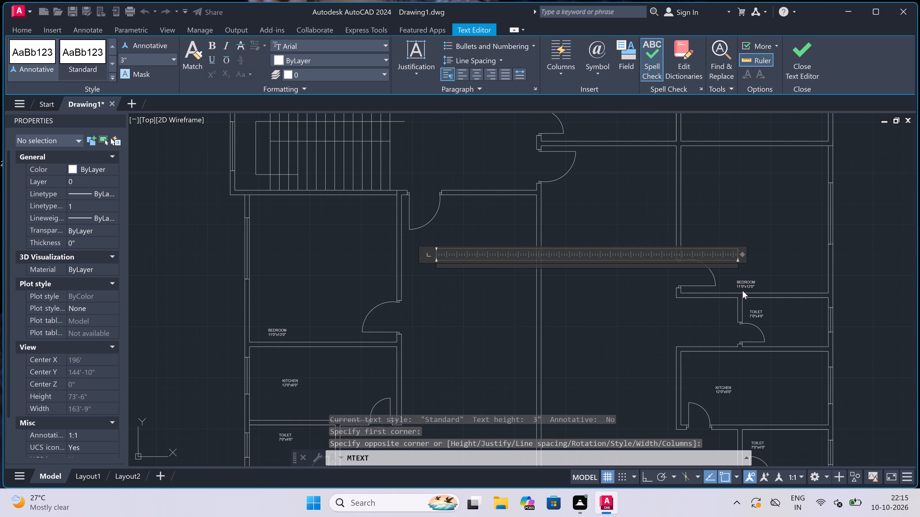
pyautogui.write('DRAWING')
pyautogui.press('Return')
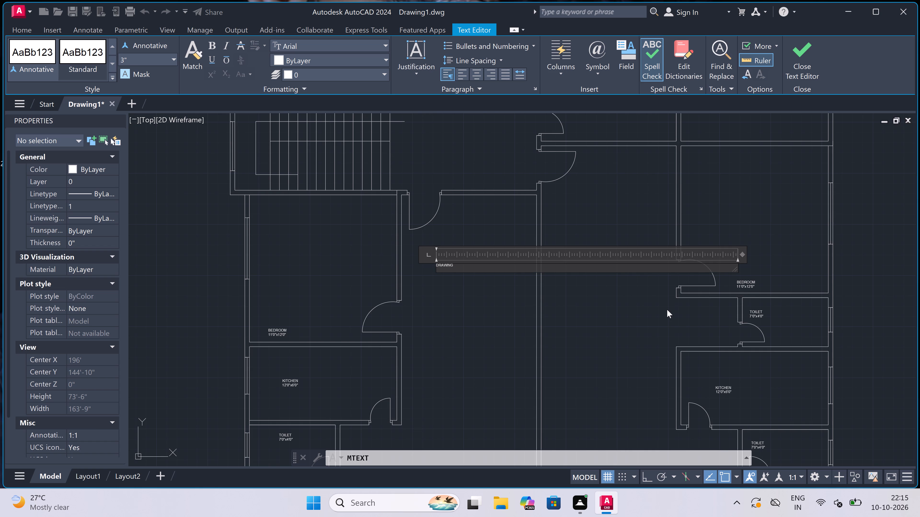
# Complete the western drawing area's label with the second line 11'0"x12'5" and finish the text.
pyautogui.scroll(4, 447, 265)
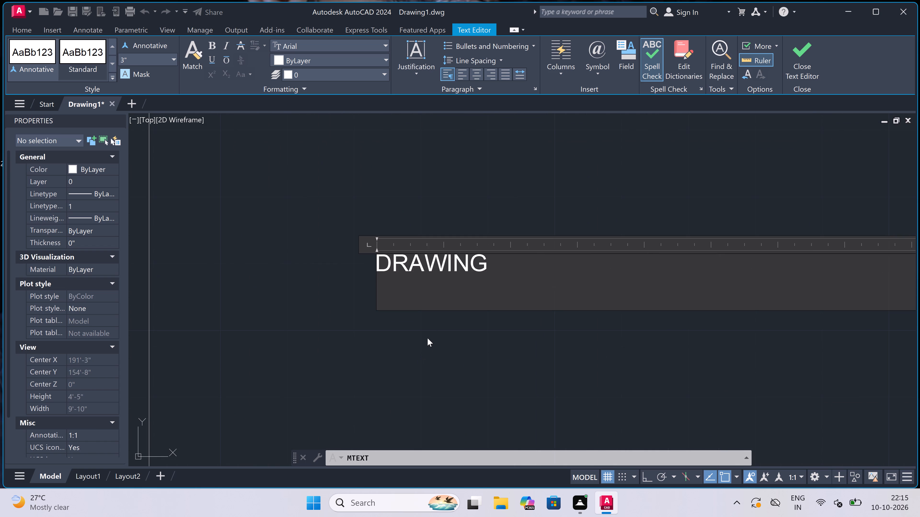
pyautogui.write('11')
pyautogui.write("'0")
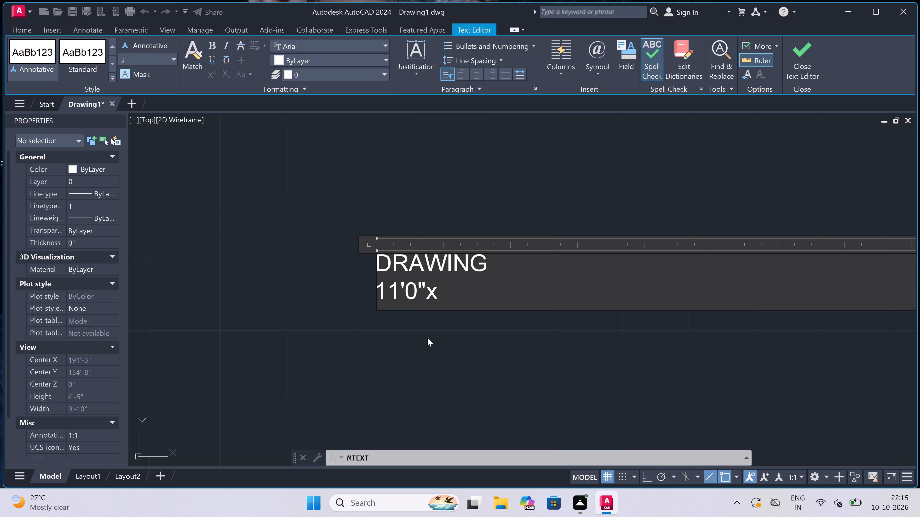
pyautogui.write('12')
pyautogui.write('\'0"')
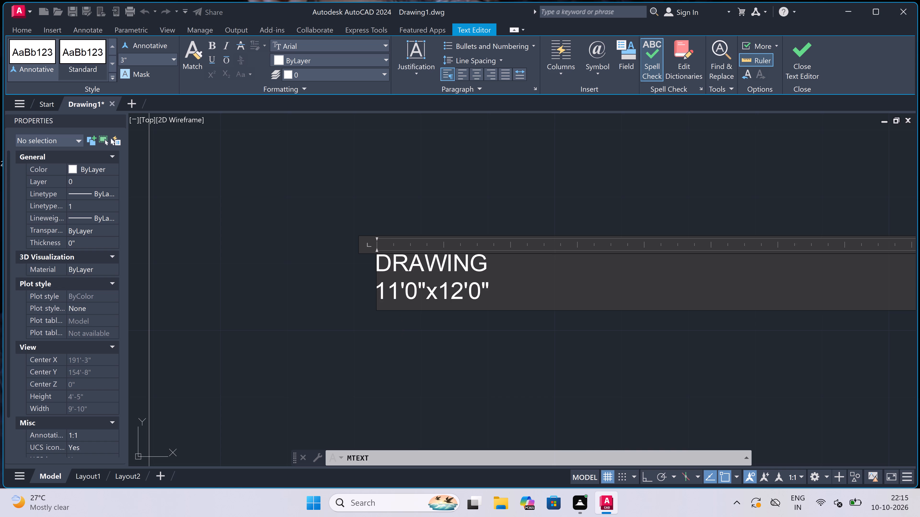
pyautogui.scroll(2, 422, 283)
pyautogui.click(576, 319)
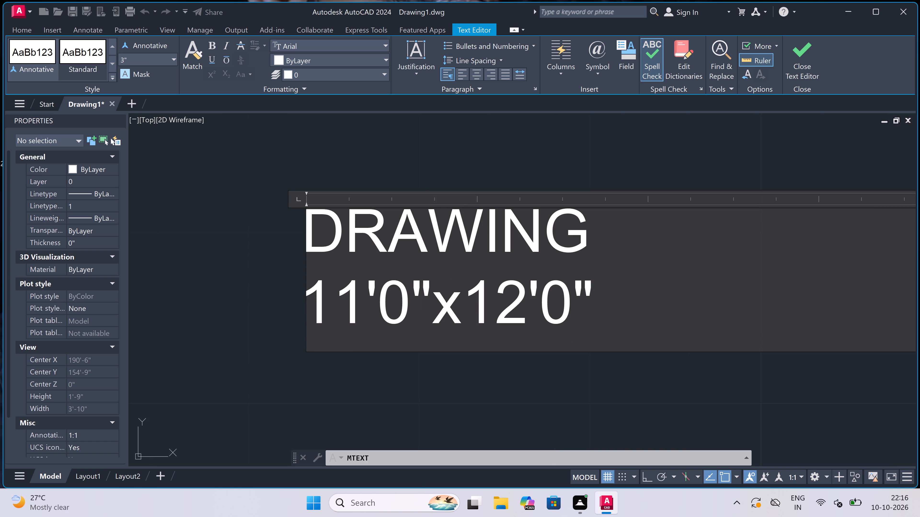
pyautogui.press('BackSpace')
pyautogui.press('5')
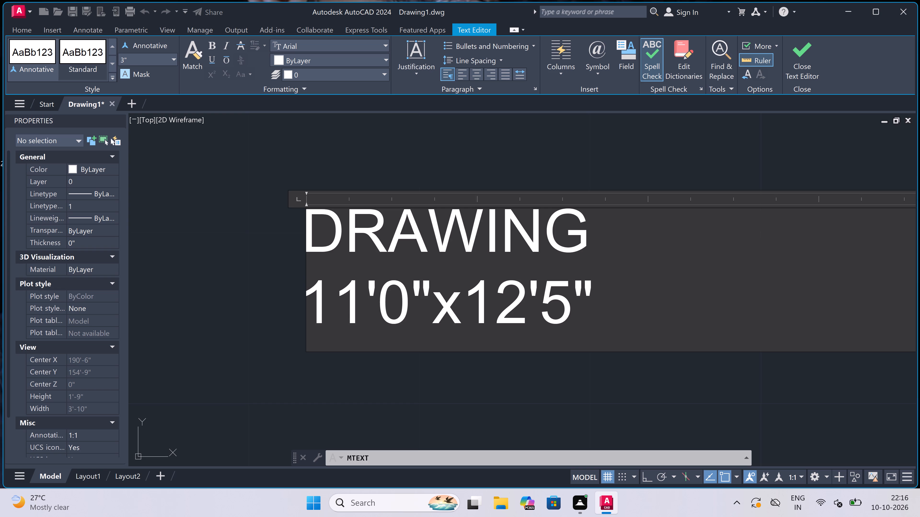
pyautogui.moveTo(259, 347); pyautogui.dragTo(261, 347)
# Place a multiline text label in the same hall directly east of the western kitchen, with DINING as its first line.
pyautogui.scroll(-2, 550, 316)
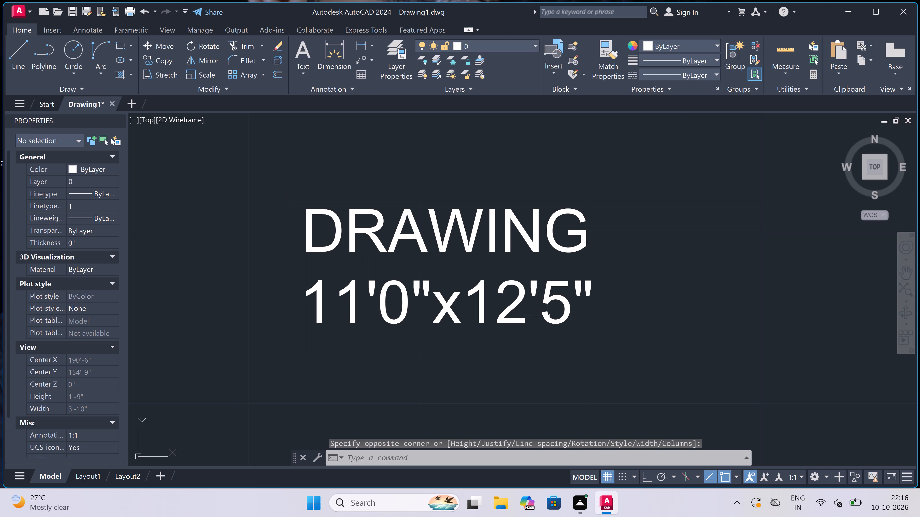
pyautogui.scroll(-7, 550, 316)
pyautogui.scroll(4, 571, 350)
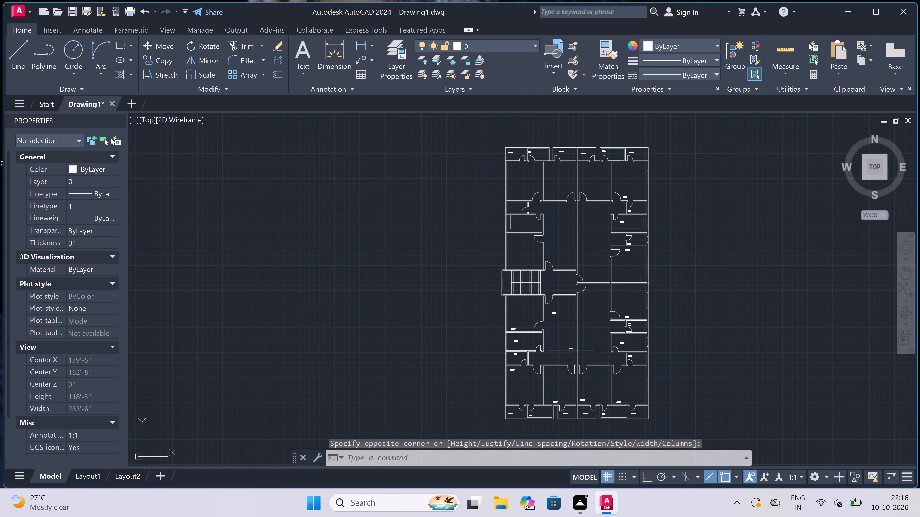
pyautogui.press('space')
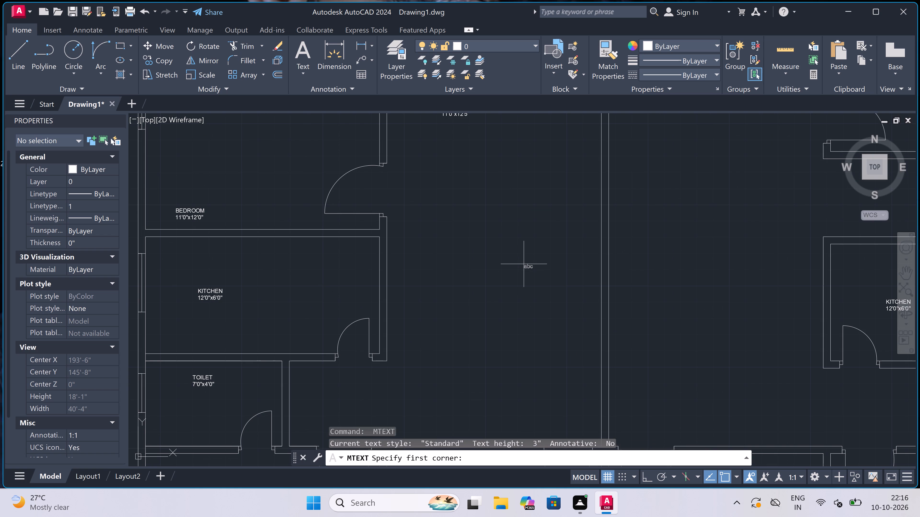
pyautogui.click(423, 295)
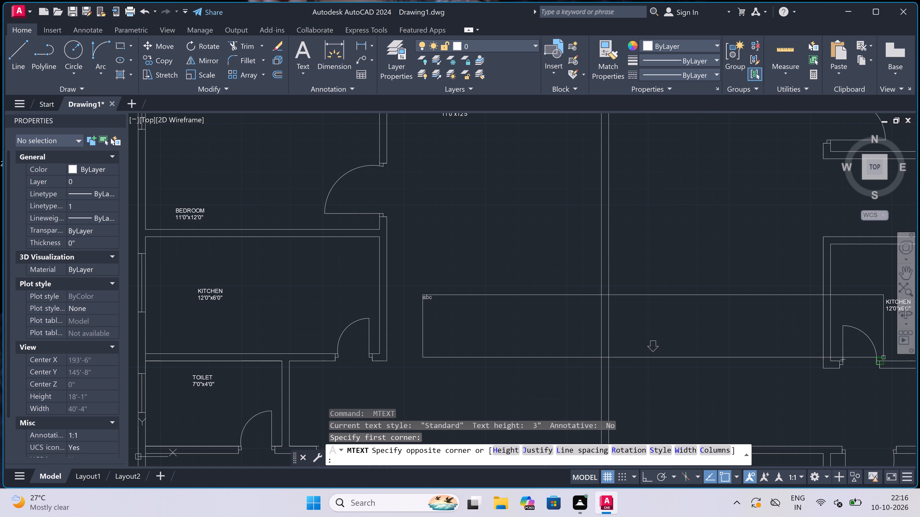
pyautogui.click(858, 321)
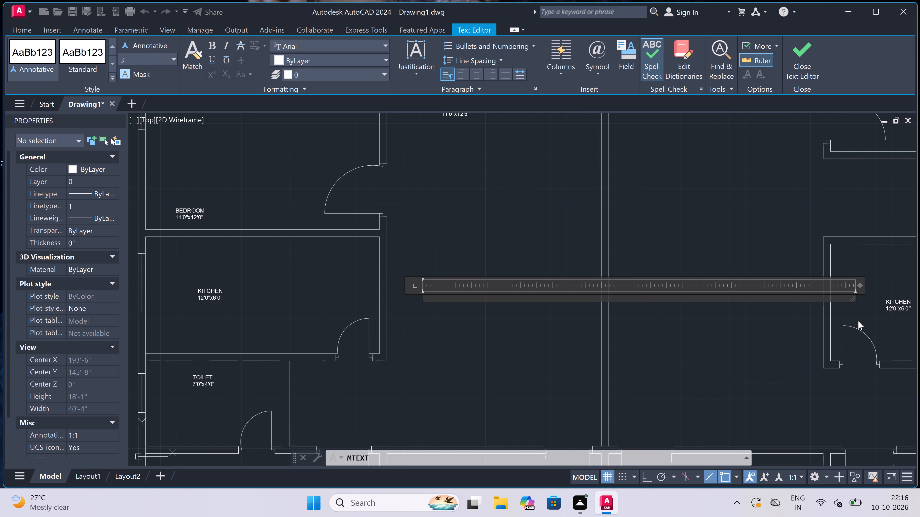
pyautogui.write('DINING')
pyautogui.press('Return')
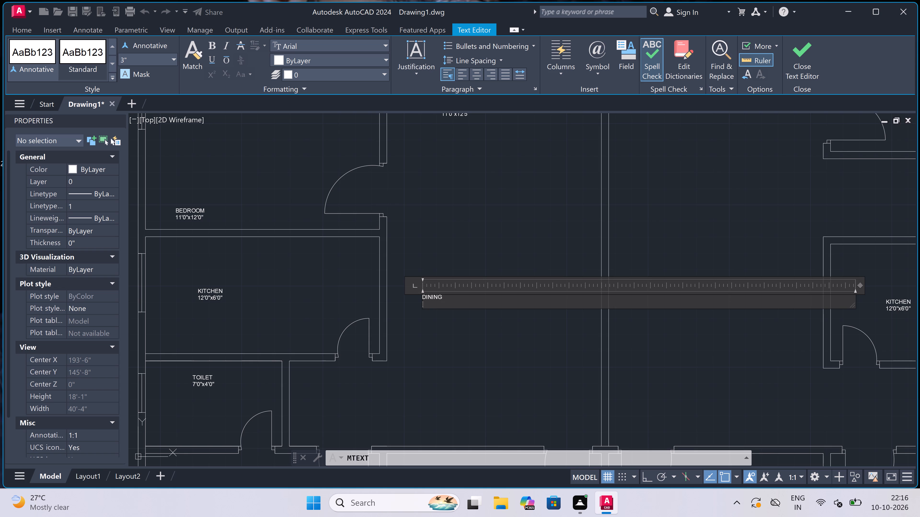
# Complete the western dining area's label with the second line 11'0"x11'0" and finish the text.
pyautogui.scroll(5, 427, 312)
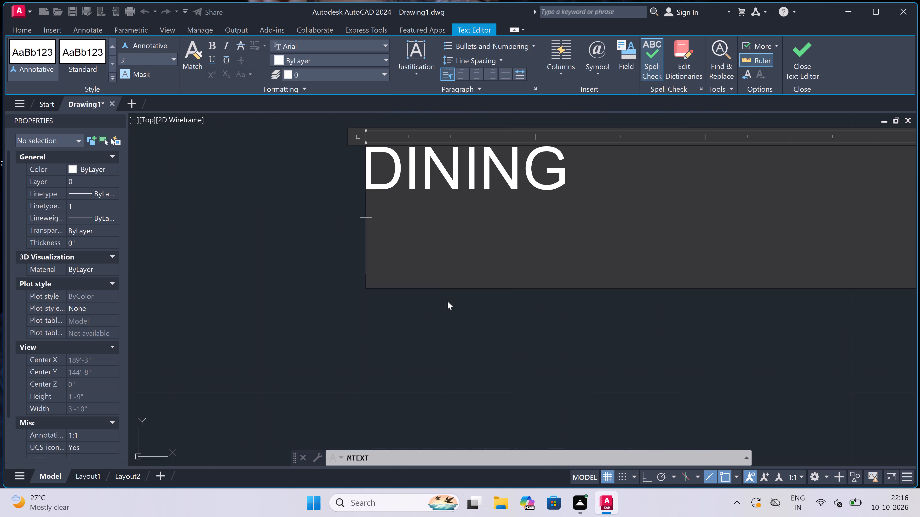
pyautogui.scroll(-2, 454, 326)
pyautogui.scroll(1, 457, 325)
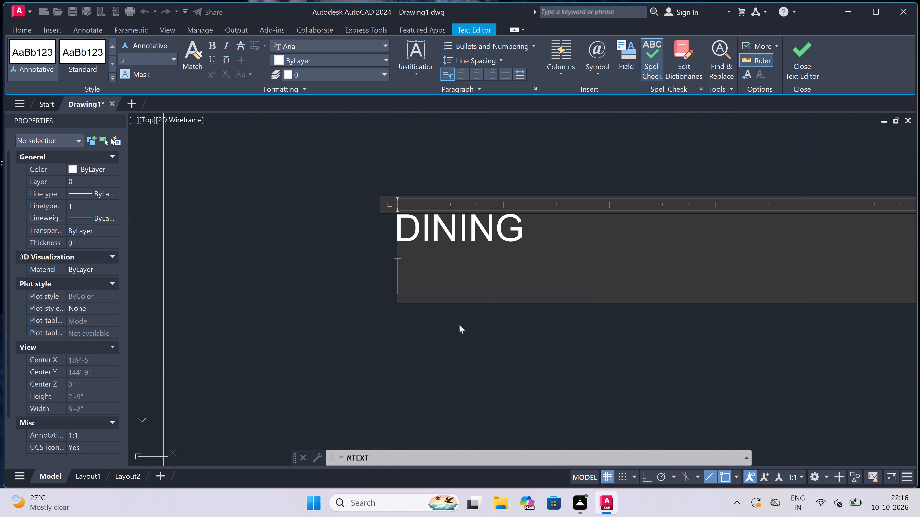
pyautogui.press('1')
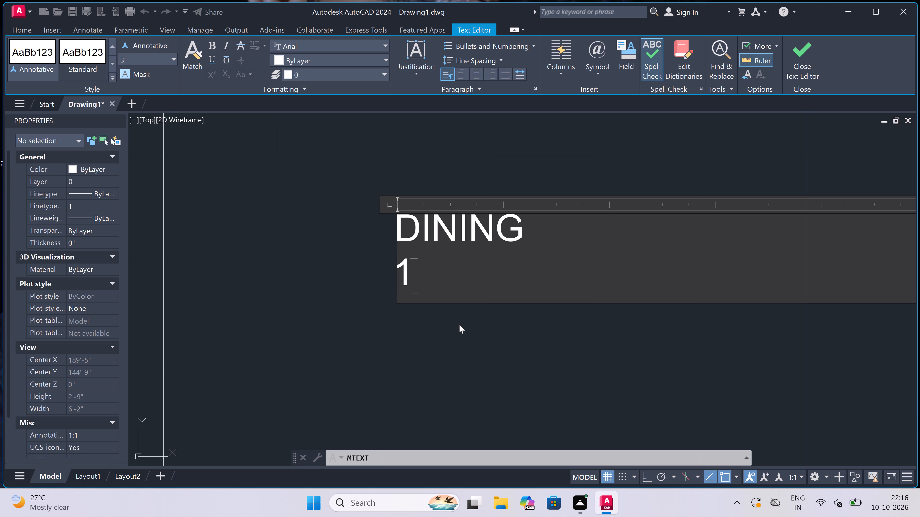
pyautogui.press('1')
pyautogui.press("'")
pyautogui.press('0')
pyautogui.hotkey('shift', '"')
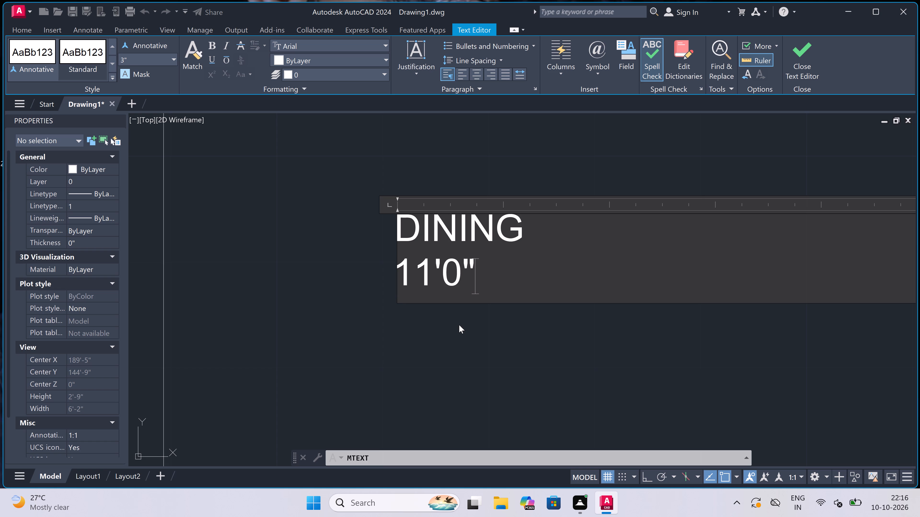
pyautogui.press('x')
pyautogui.write('11')
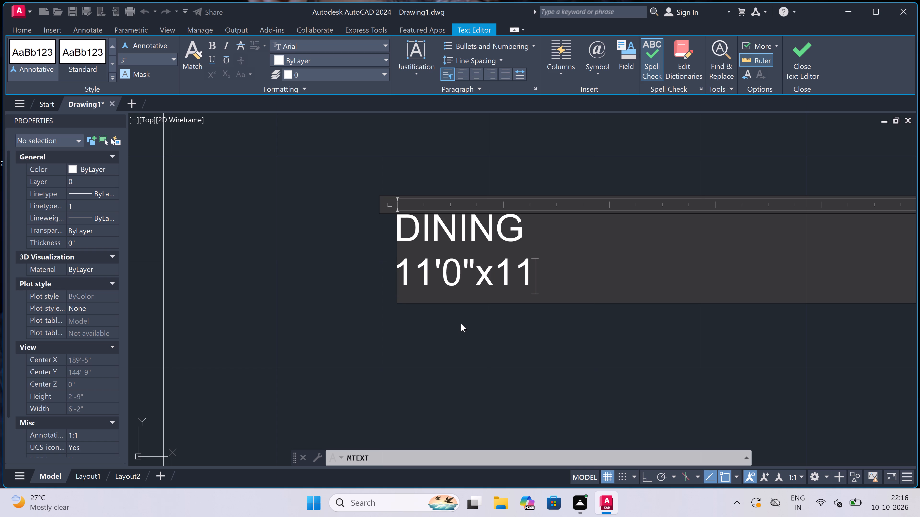
pyautogui.press("'")
pyautogui.press('0')
pyautogui.hotkey('shift', '"')
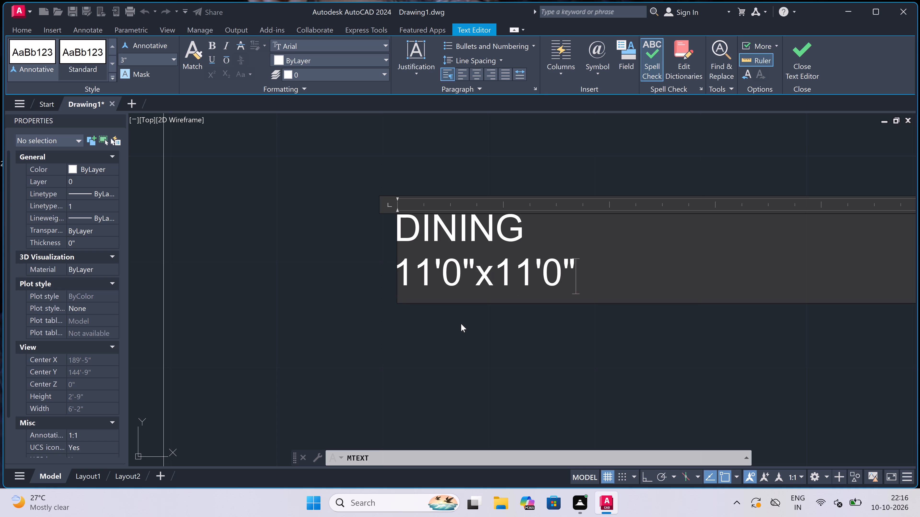
pyautogui.click(417, 314)
# Place a multiline text label in the adjoining eastern hall, southeast of its entrance door and west of the bedroom, with DRAWING as its first line.
pyautogui.scroll(-2, 418, 315)
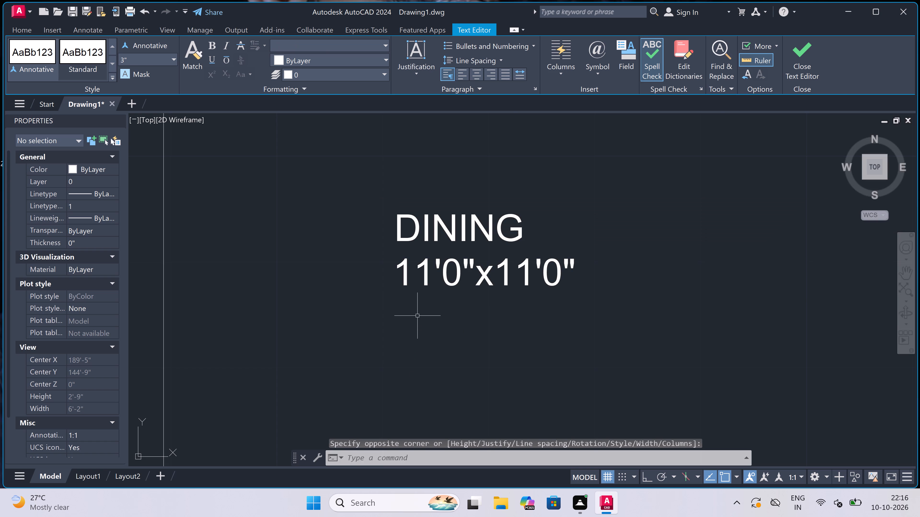
pyautogui.scroll(-6, 418, 315)
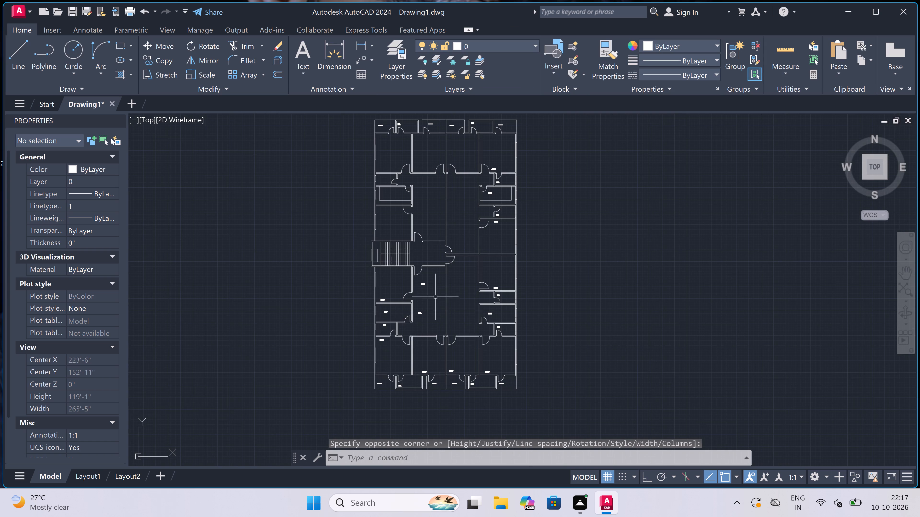
pyautogui.scroll(5, 456, 276)
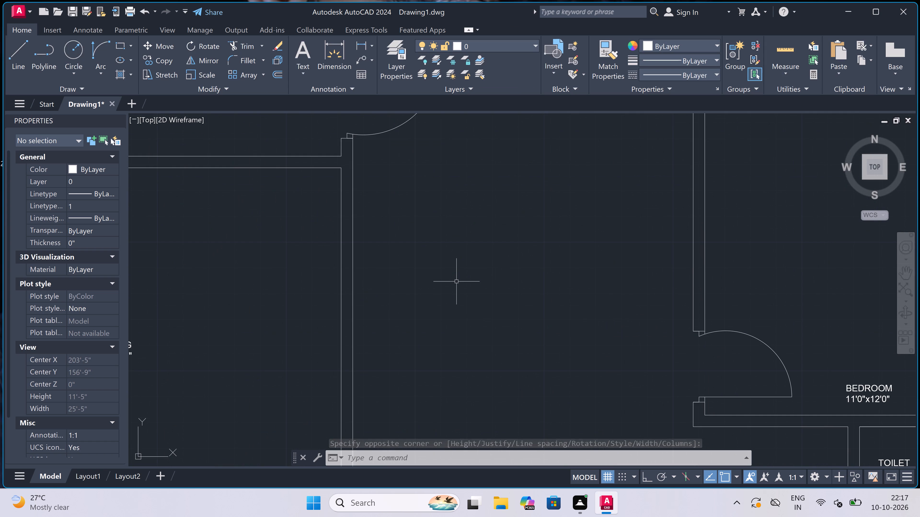
pyautogui.press('space')
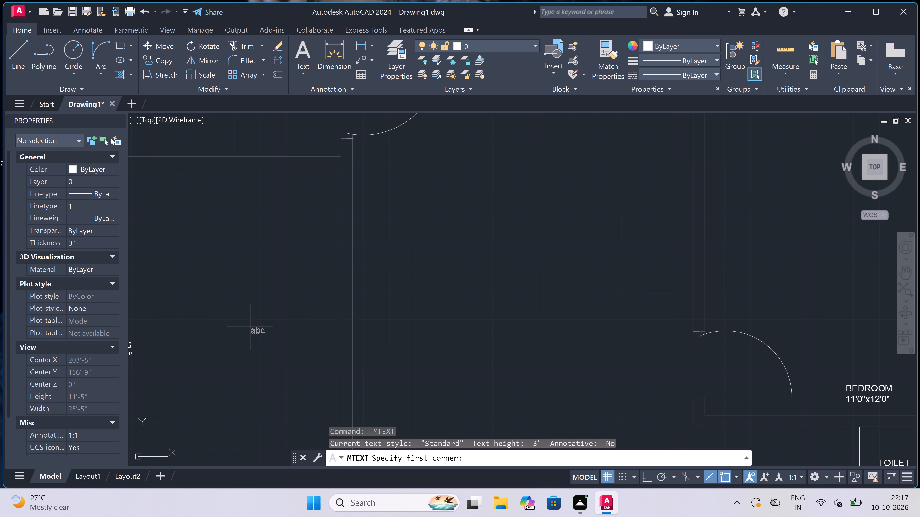
pyautogui.scroll(-3, 253, 312)
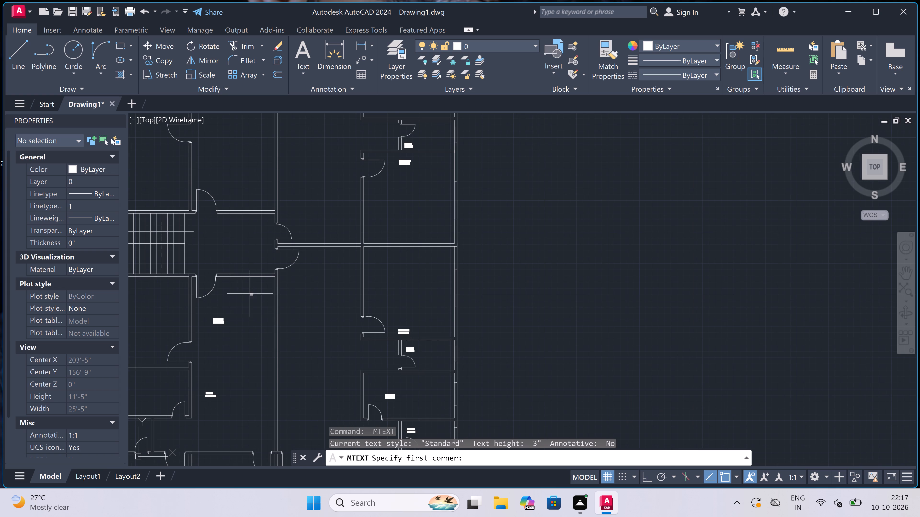
pyautogui.scroll(2, 259, 290)
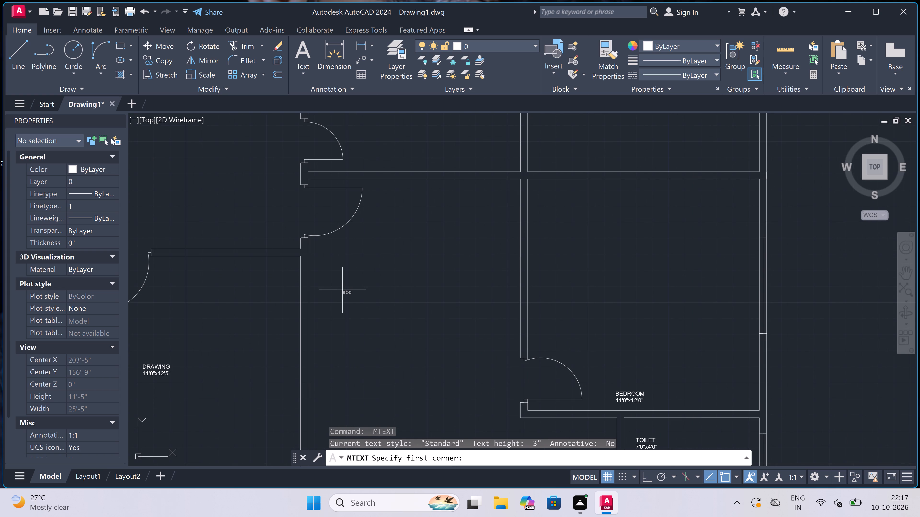
pyautogui.moveTo(348, 296); pyautogui.dragTo(352, 297)
pyautogui.click(585, 295)
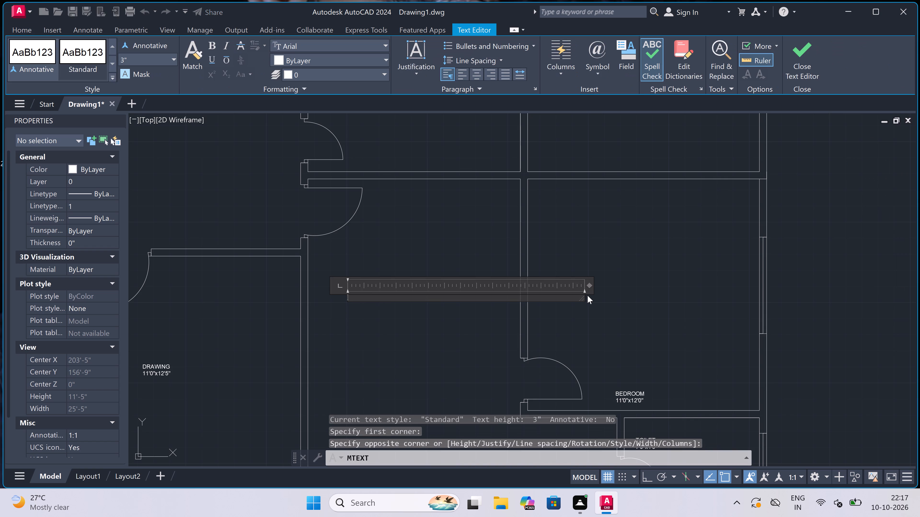
pyautogui.scroll(2, 340, 314)
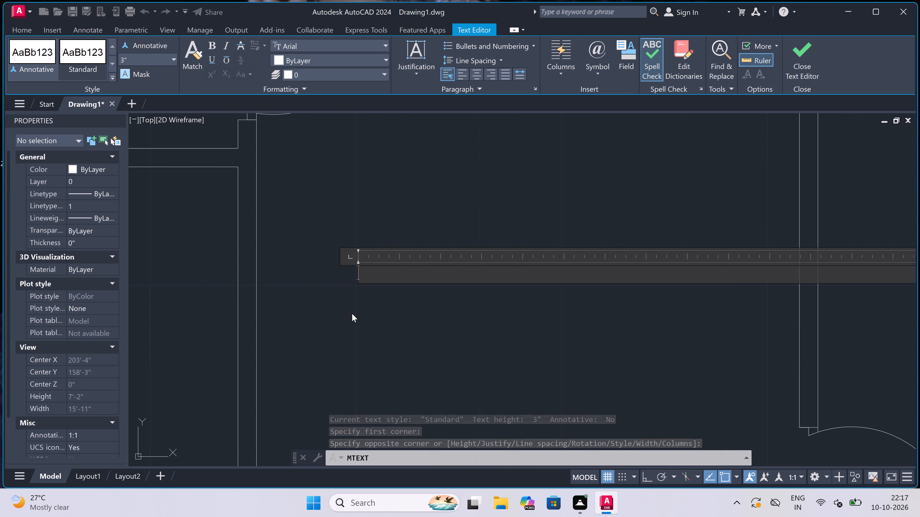
pyautogui.press('d')
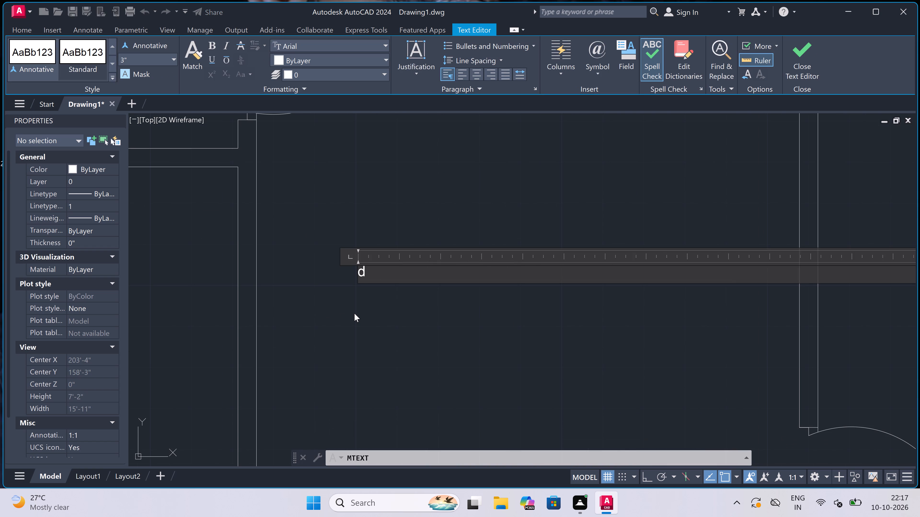
pyautogui.press('BackSpace')
pyautogui.write('DR')
pyautogui.write('AW')
pyautogui.write('ING')
pyautogui.press('Return')
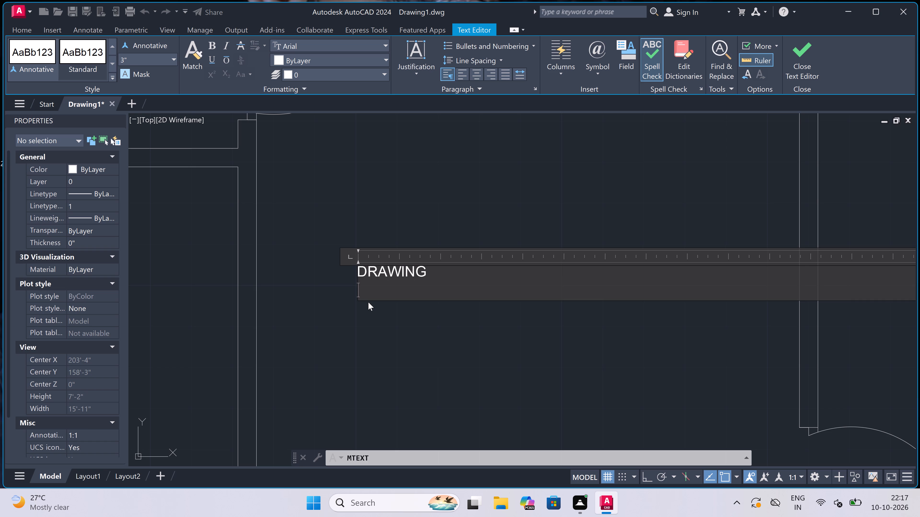
# Complete the eastern drawing area's label with the second line 11'0"12'5" and finish the text.
pyautogui.write('12')
pyautogui.press('BackSpace')
pyautogui.press('BackSpace')
pyautogui.write("11'0")
pyautogui.write('"12\'5"')
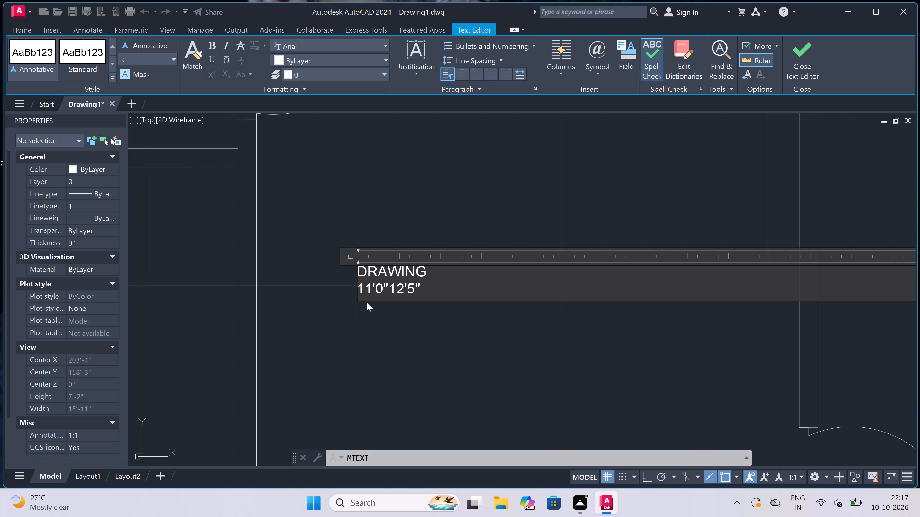
pyautogui.click(367, 305)
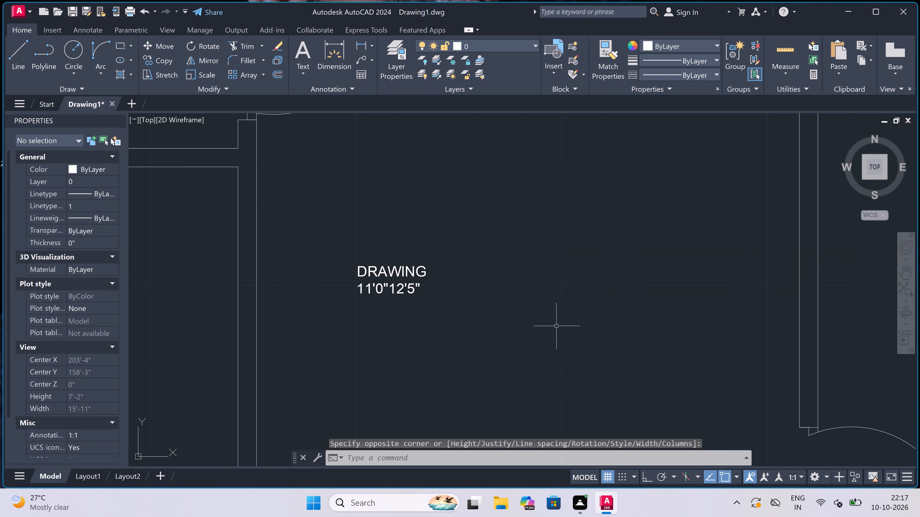
# Place a multiline text label in the same eastern hall, northwest of the eastern kitchen, with DINING as its first line.
pyautogui.scroll(-6, 439, 171)
pyautogui.scroll(3, 438, 202)
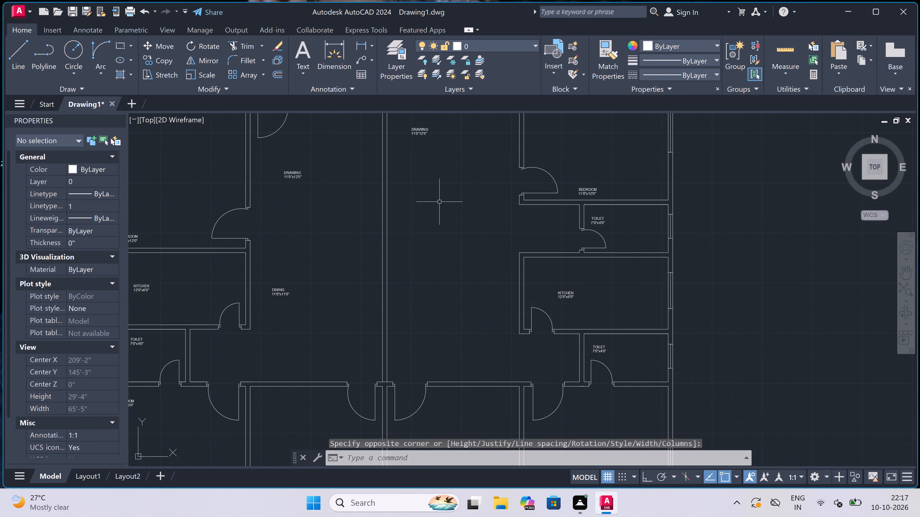
pyautogui.press('space')
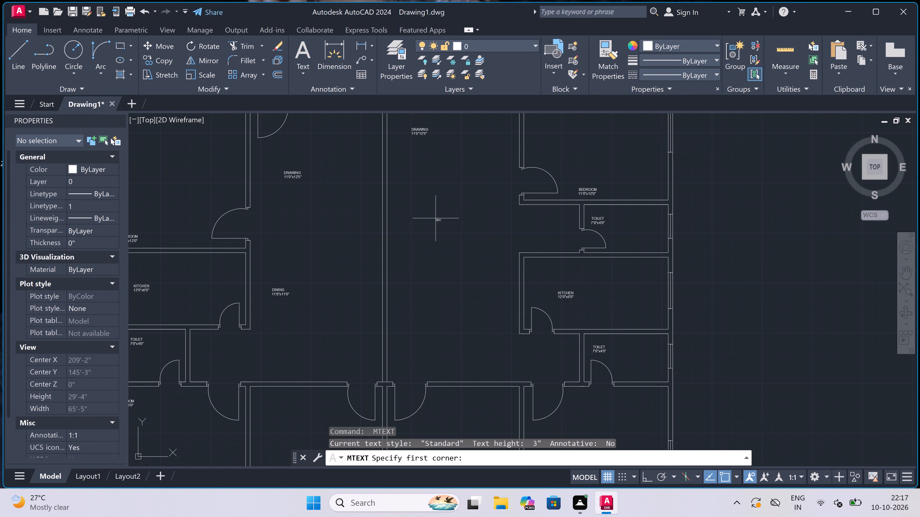
pyautogui.scroll(1, 429, 229)
pyautogui.moveTo(397, 253); pyautogui.dragTo(402, 255)
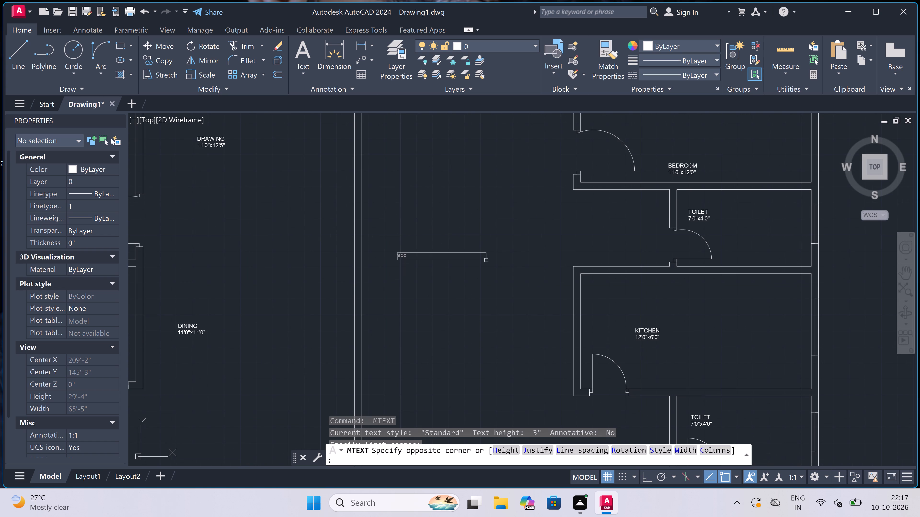
pyautogui.click(659, 246)
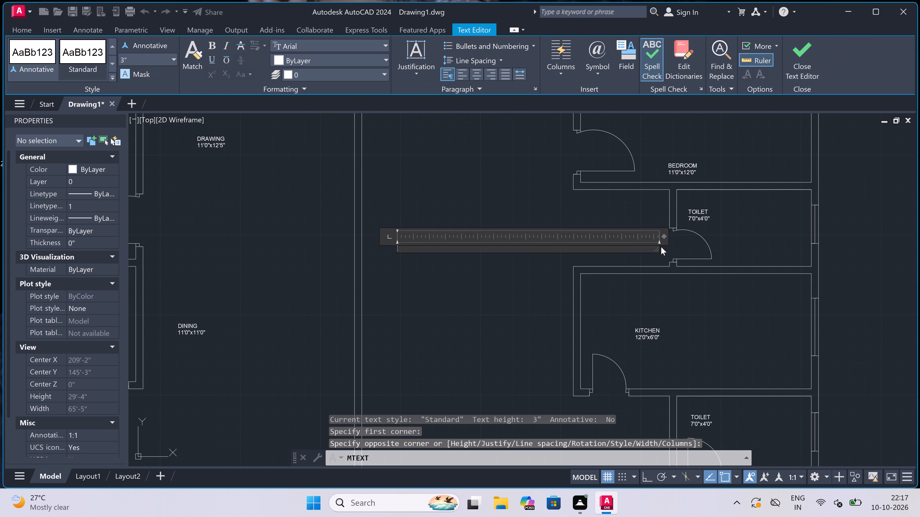
pyautogui.press('d')
pyautogui.write('INING')
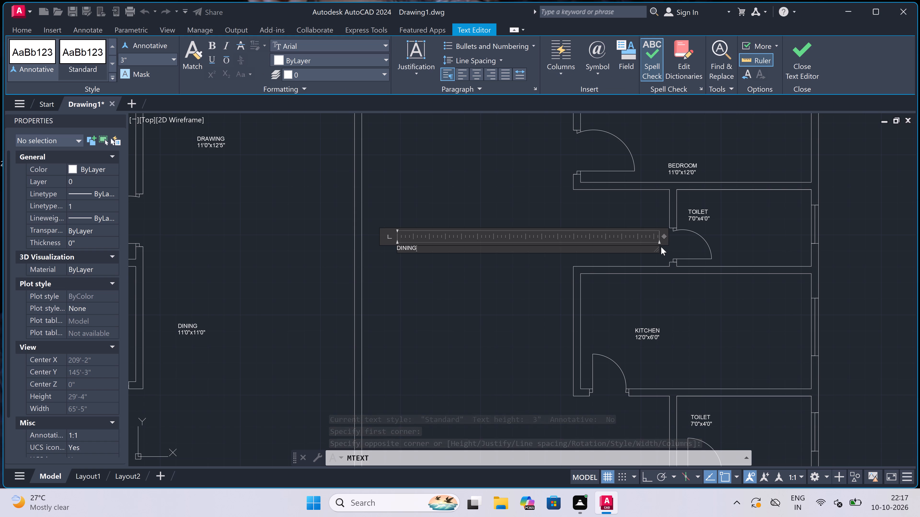
pyautogui.press('Return')
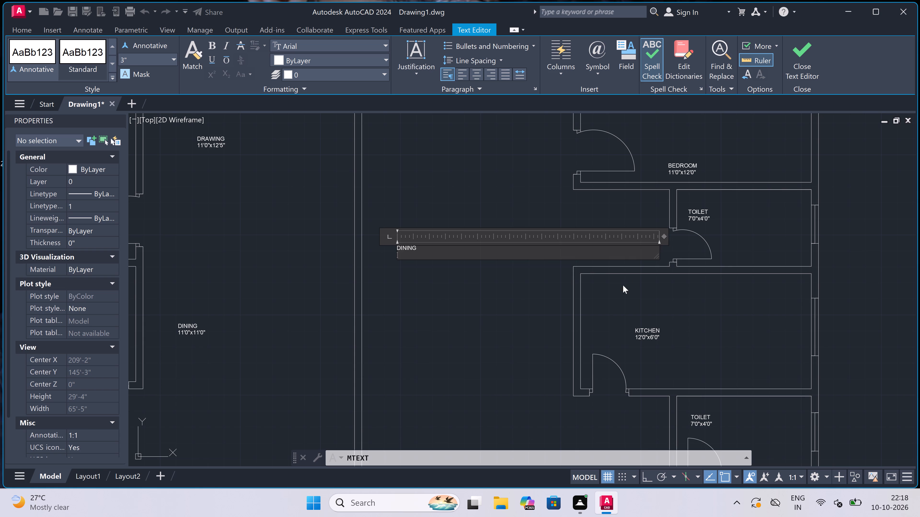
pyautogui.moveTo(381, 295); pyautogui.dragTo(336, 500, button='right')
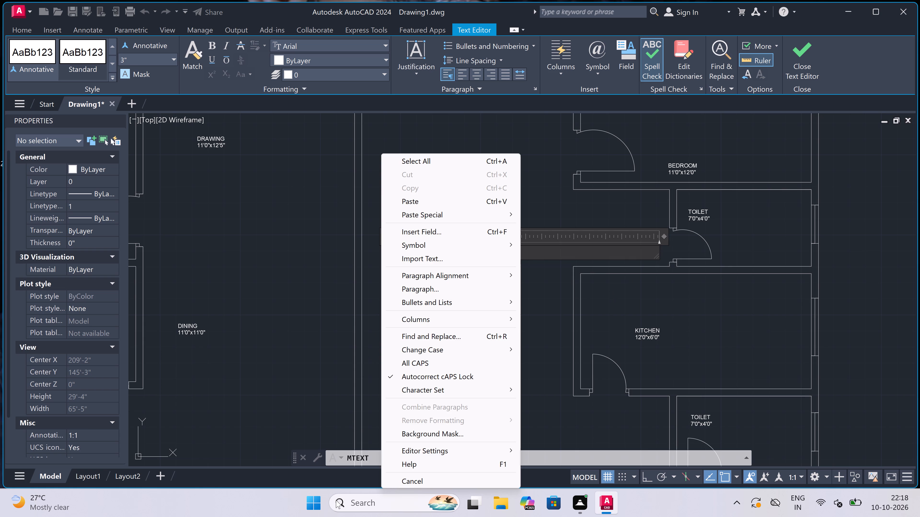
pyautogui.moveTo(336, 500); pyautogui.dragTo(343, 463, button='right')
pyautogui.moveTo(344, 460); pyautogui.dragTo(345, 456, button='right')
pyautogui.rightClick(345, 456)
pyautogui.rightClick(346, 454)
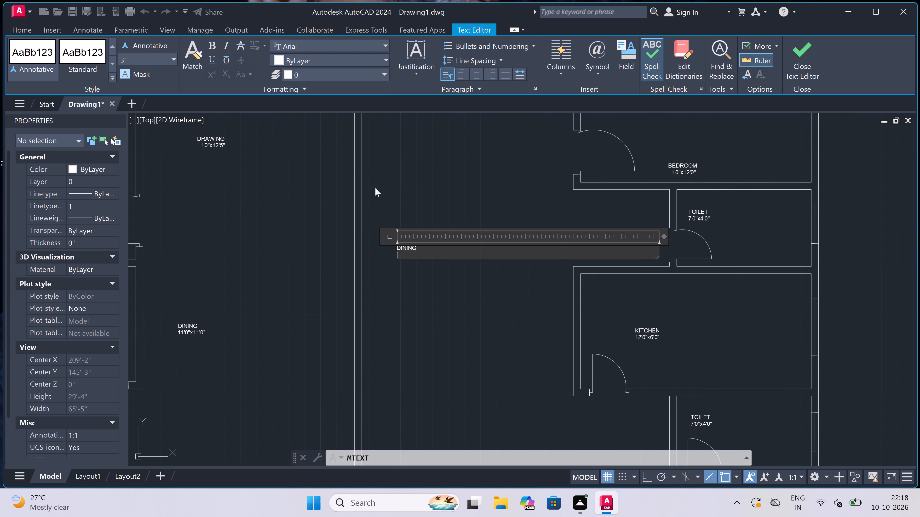
# Complete the eastern dining area's label with the second line 11'0"x14'10" and finish the text.
pyautogui.scroll(4, 412, 261)
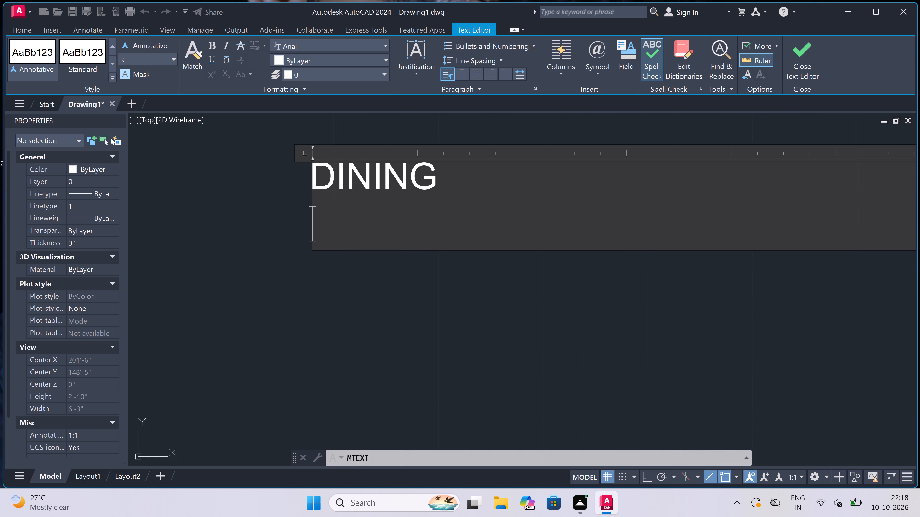
pyautogui.write("11'0")
pyautogui.hotkey('shift', '"')
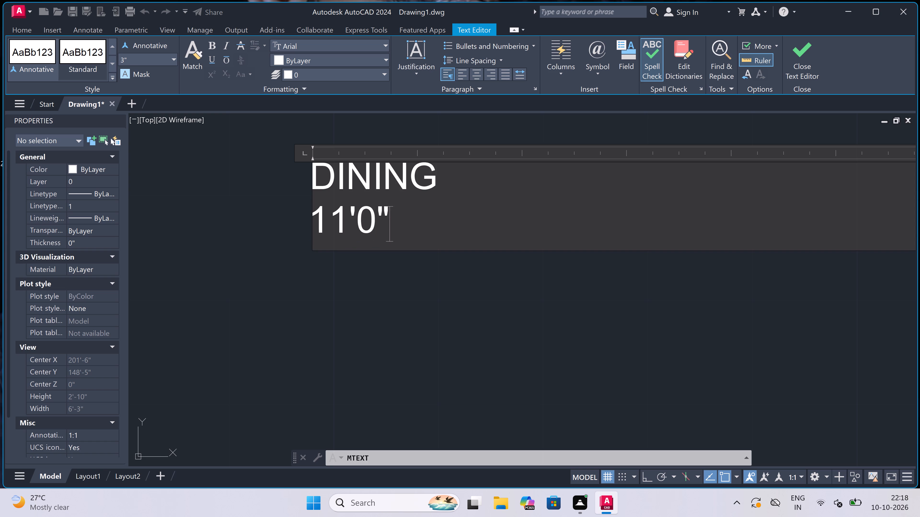
pyautogui.write("x14'10")
pyautogui.hotkey('shift', '"')
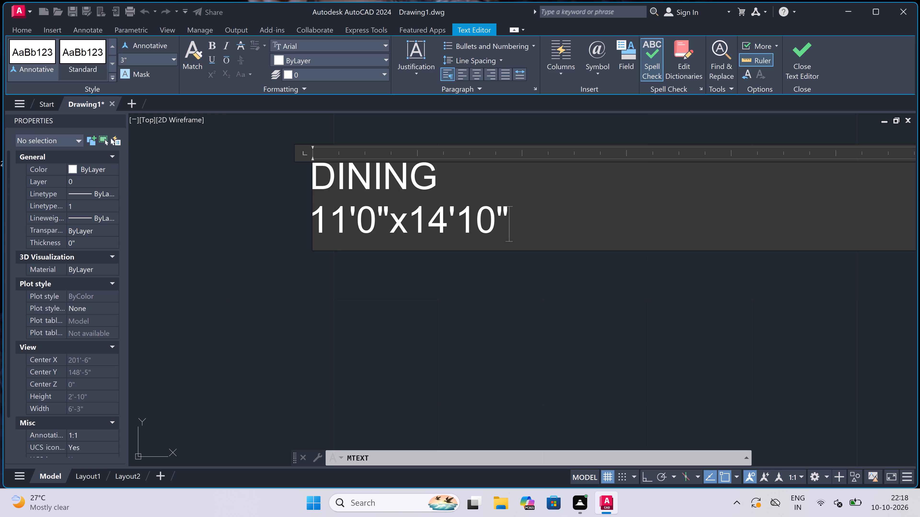
pyautogui.moveTo(476, 316); pyautogui.dragTo(474, 313)
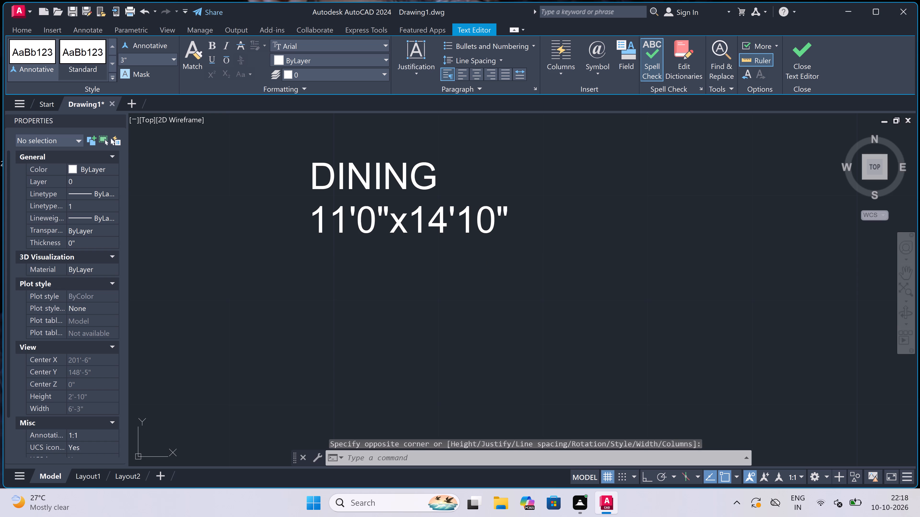
# Place a multiline text label in the common lobby just east of the staircase, with LOBBY as its first line.
pyautogui.scroll(-2, 381, 214)
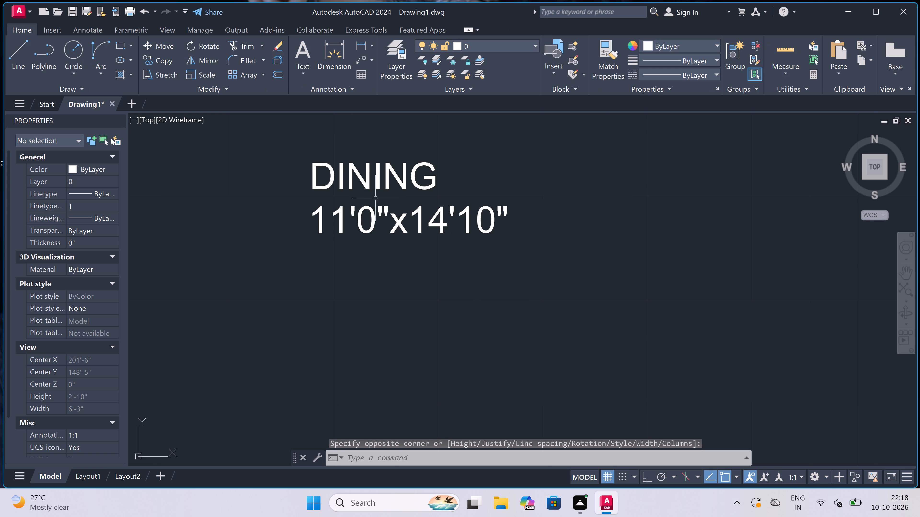
pyautogui.scroll(-3, 381, 214)
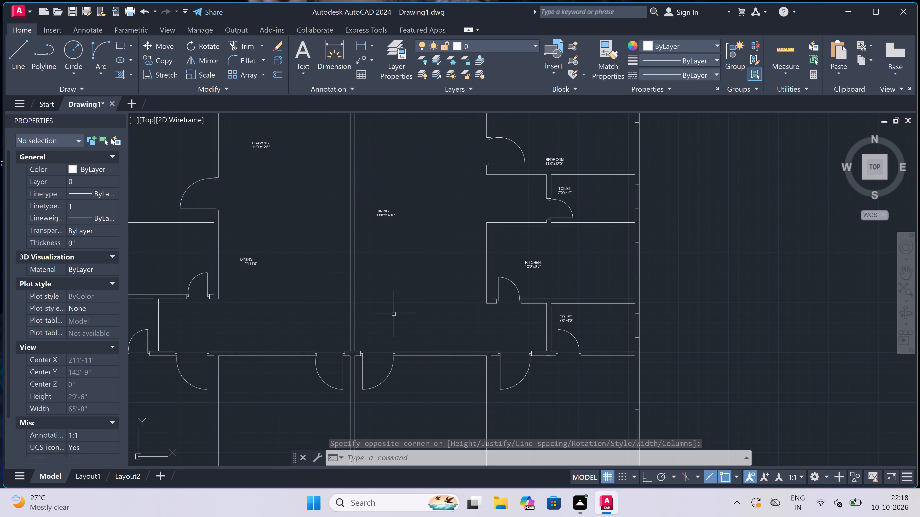
pyautogui.scroll(-1, 395, 313)
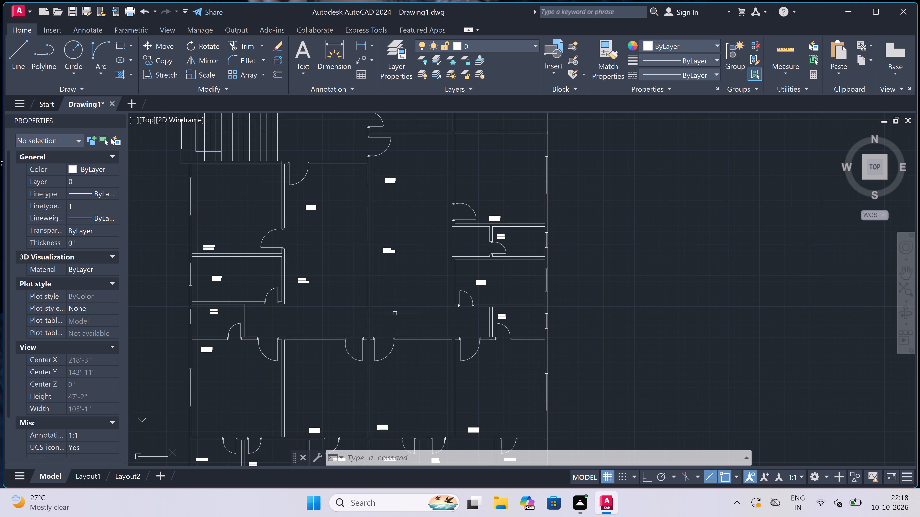
pyautogui.scroll(2, 397, 299)
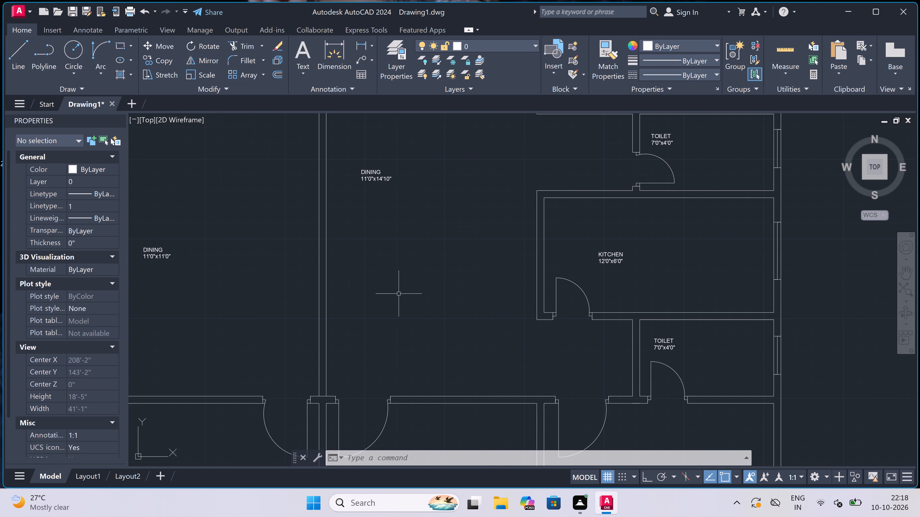
pyautogui.scroll(-2, 399, 294)
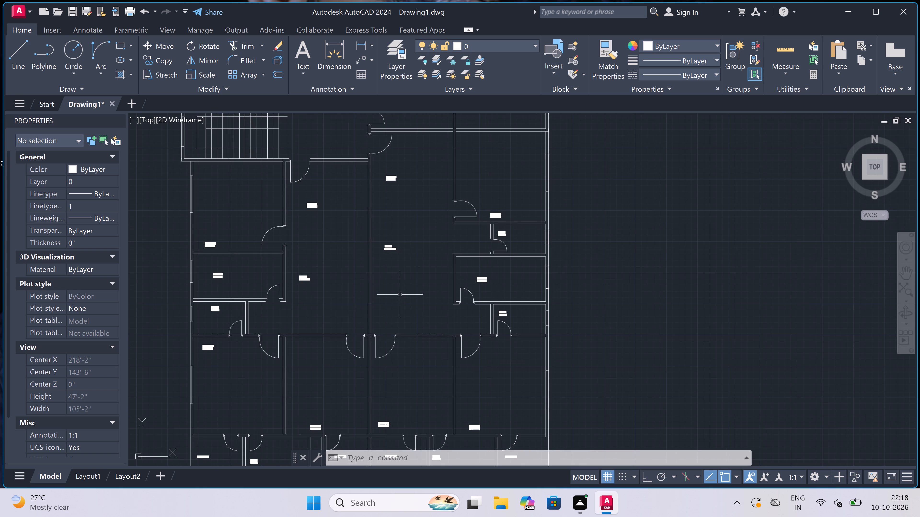
pyautogui.scroll(-1, 400, 295)
pyautogui.scroll(-1, 419, 223)
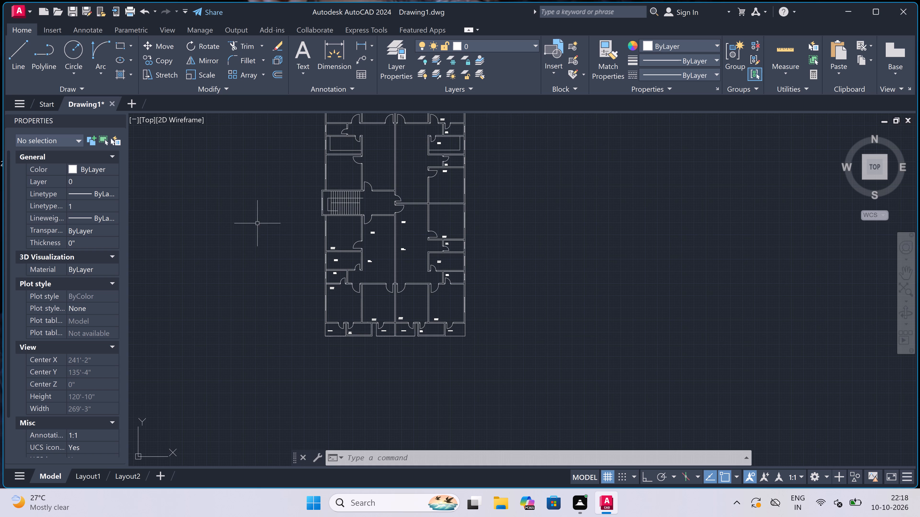
pyautogui.scroll(4, 363, 192)
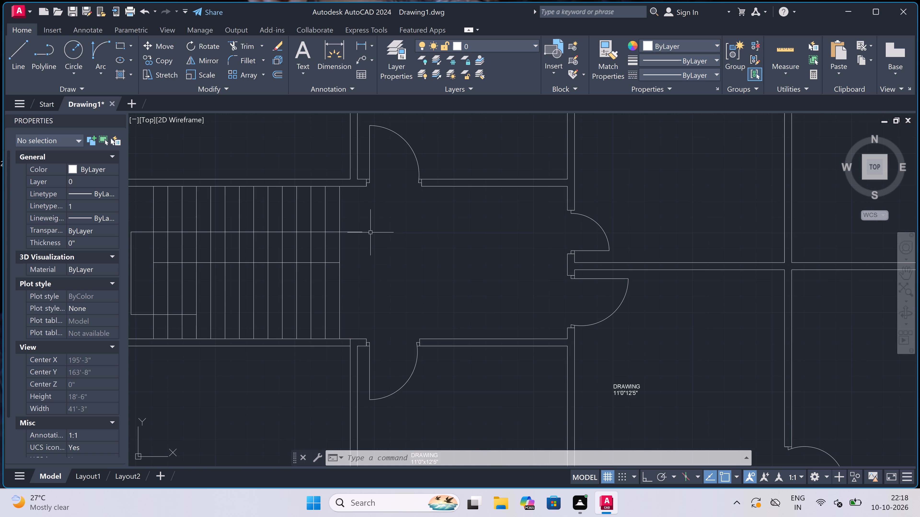
pyautogui.press('space')
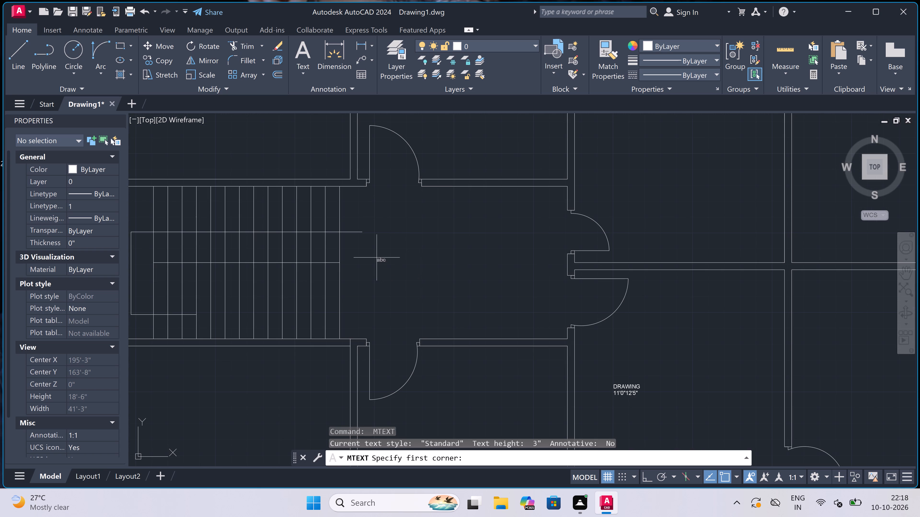
pyautogui.moveTo(377, 258); pyautogui.dragTo(384, 258)
pyautogui.click(704, 263)
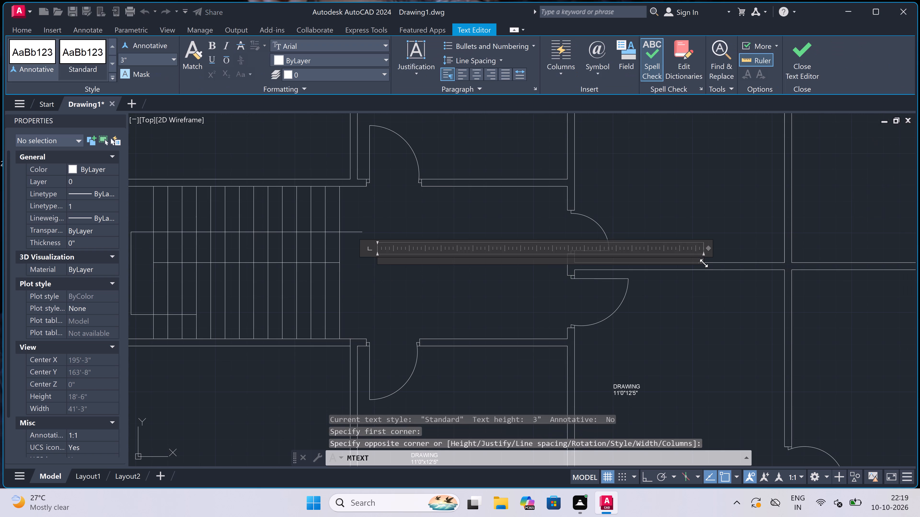
pyautogui.write('LO')
pyautogui.write('BB')
pyautogui.press('y')
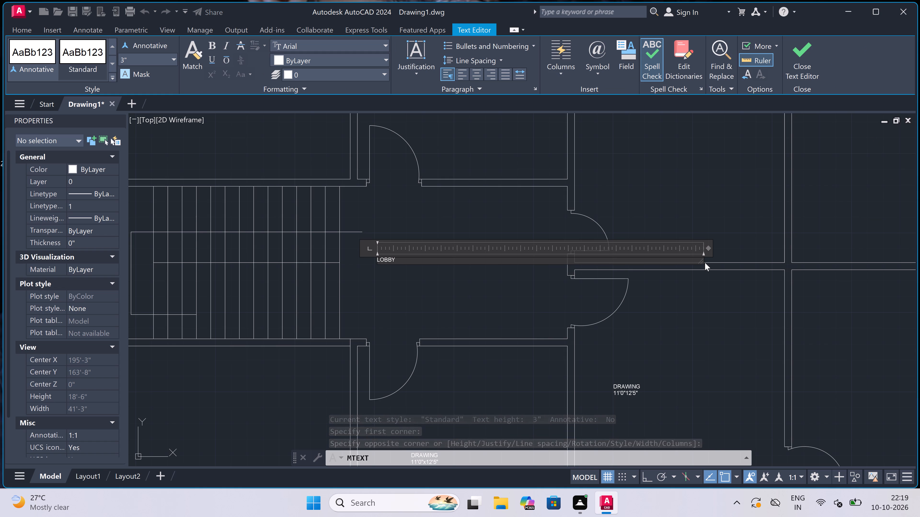
pyautogui.press('Return')
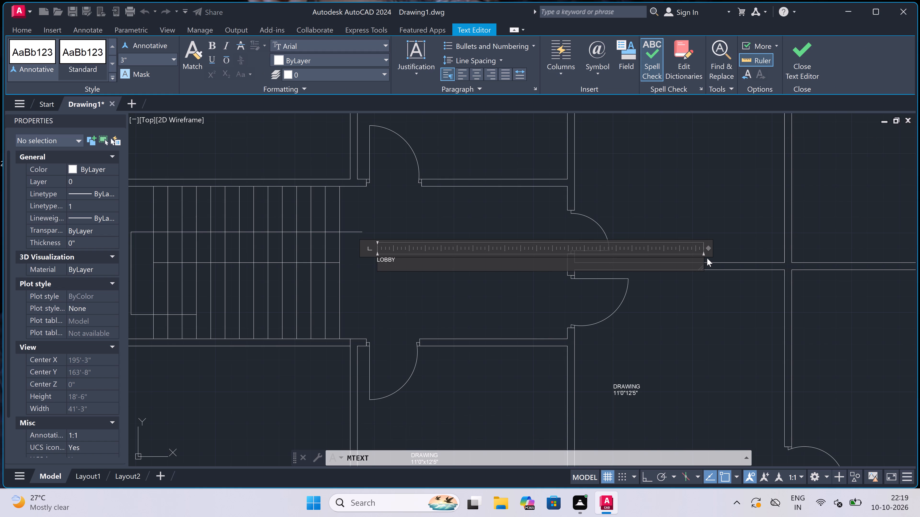
# Complete the lobby label with the second line 11'0"xx8'0" and finish the text.
pyautogui.write('11')
pyautogui.write("'0")
pyautogui.hotkey('shift', '"')
pyautogui.write('xx')
pyautogui.write('8\'0"')
pyautogui.scroll(5, 359, 277)
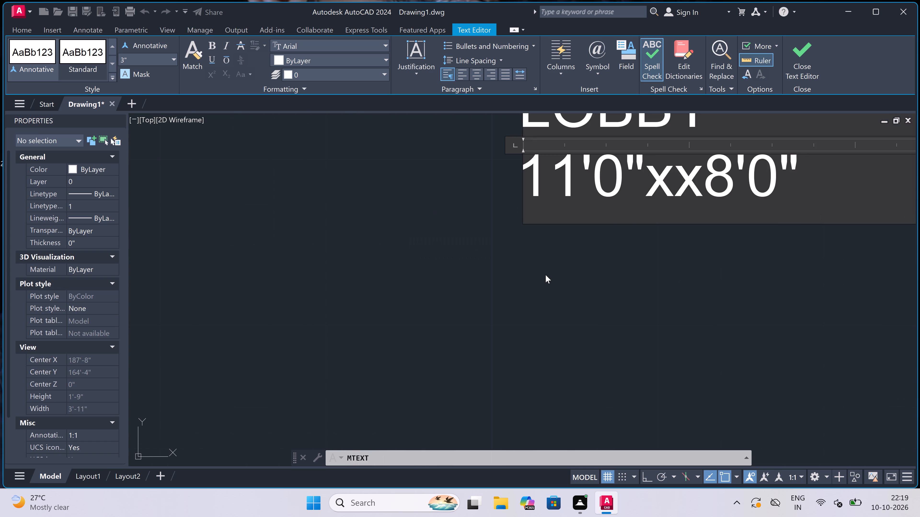
pyautogui.scroll(-4, 546, 275)
pyautogui.click(529, 297)
# Place a multiline text label in the room directly north of the staircase, near its northwest corner, with BEDROOM as its first line.
pyautogui.scroll(-4, 528, 284)
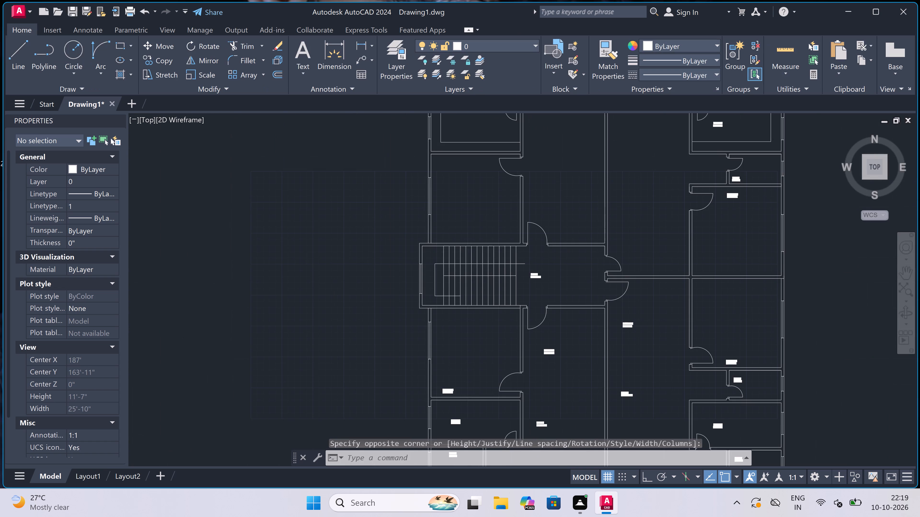
pyautogui.scroll(-2, 527, 275)
pyautogui.scroll(4, 501, 223)
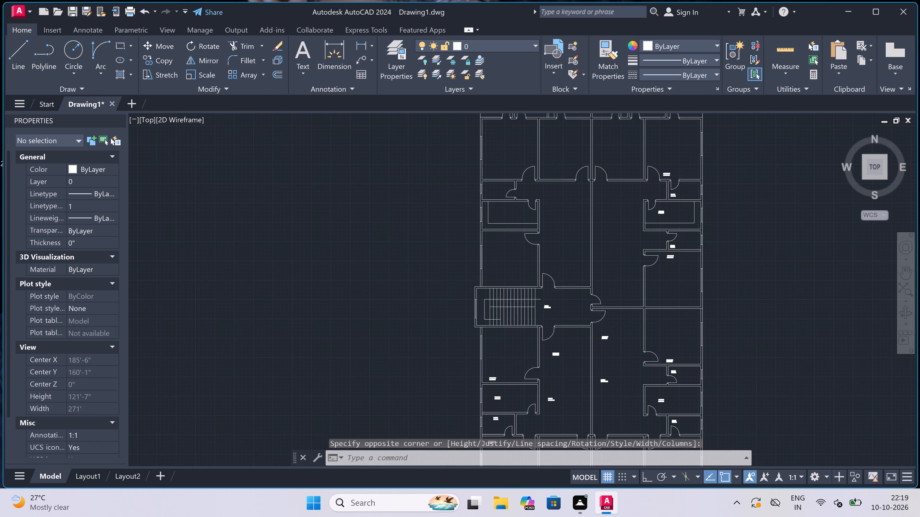
pyautogui.press('space')
pyautogui.moveTo(456, 287); pyautogui.dragTo(464, 291)
pyautogui.moveTo(806, 287); pyautogui.dragTo(805, 284)
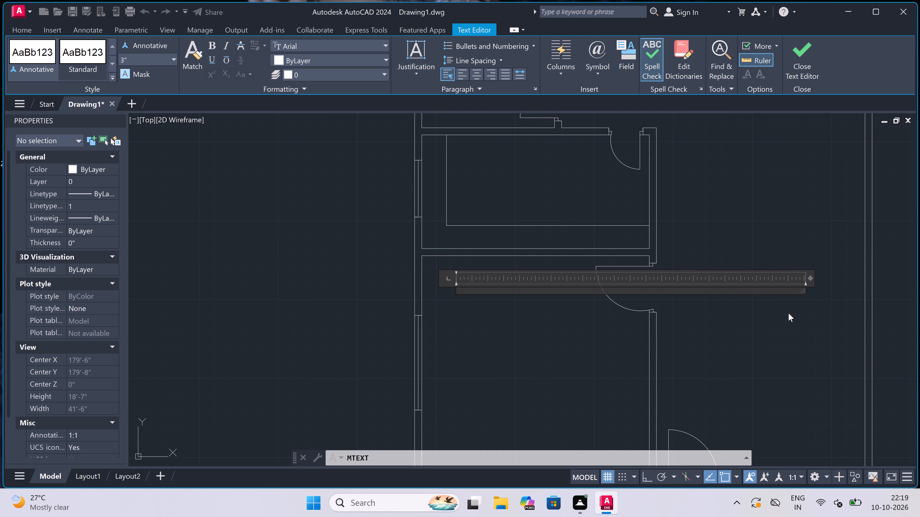
pyautogui.scroll(-4, 401, 258)
pyautogui.scroll(4, 403, 263)
pyautogui.scroll(2, 420, 278)
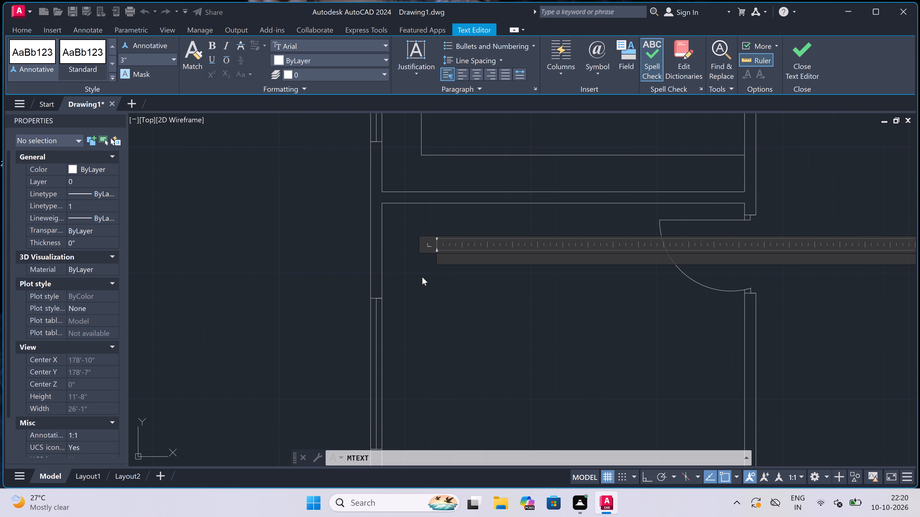
pyautogui.scroll(-5, 423, 278)
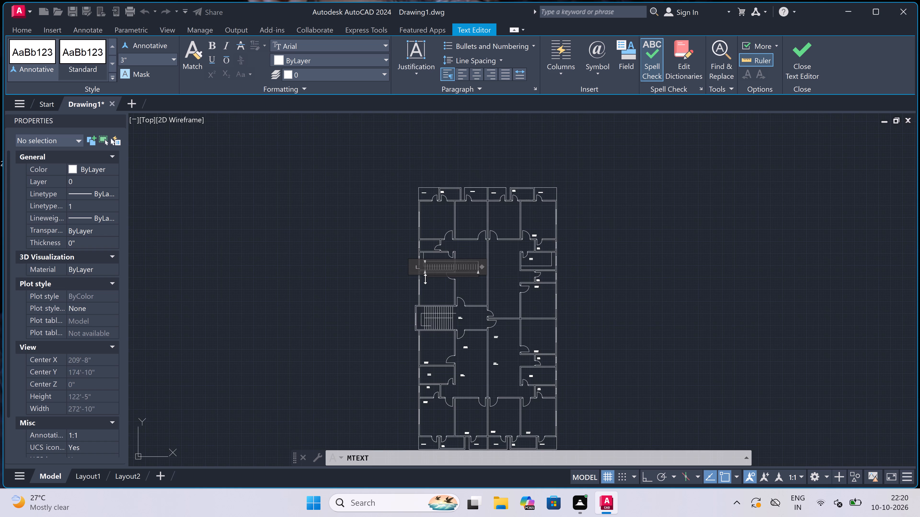
pyautogui.scroll(4, 426, 279)
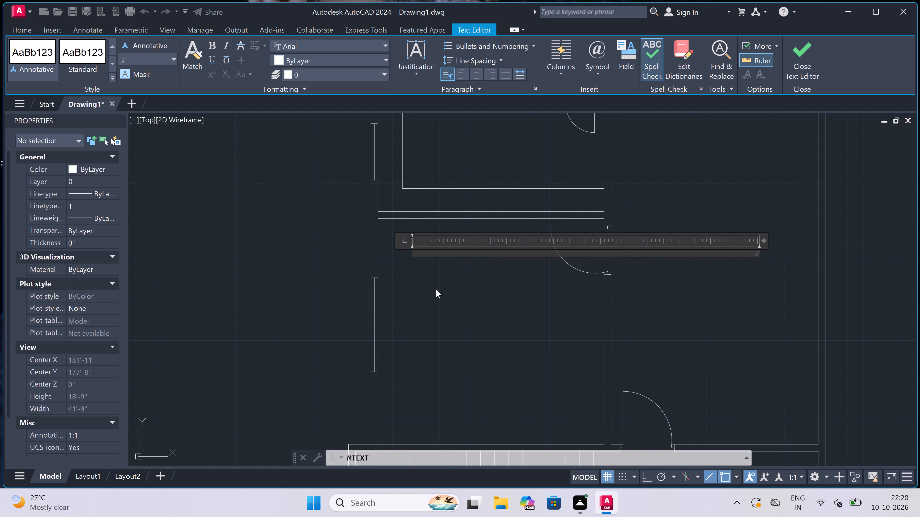
pyautogui.press('b')
pyautogui.press('e')
pyautogui.press('d')
pyautogui.press('r')
pyautogui.press('o')
pyautogui.press('o')
pyautogui.press('m')
pyautogui.press('Return')
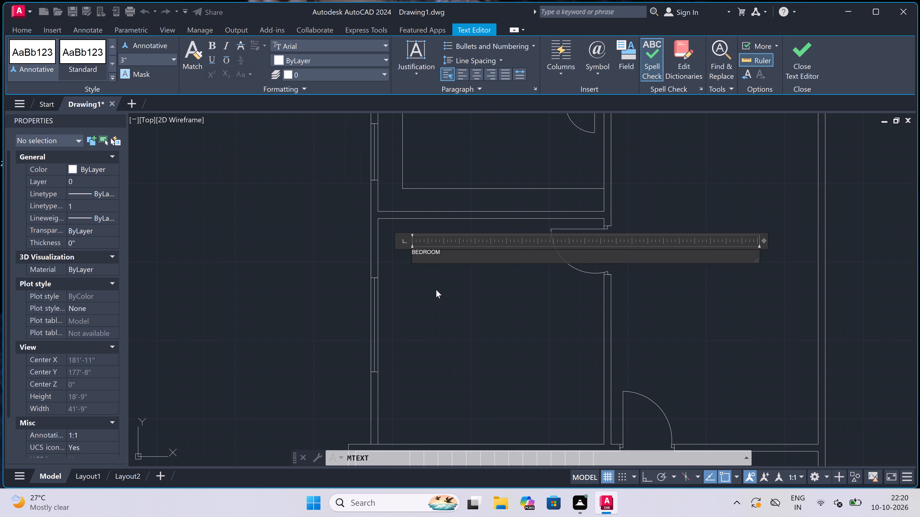
# Complete the label of the bedroom north of the staircase with the second line 11'0"x12'0" and finish the text.
pyautogui.press('1')
pyautogui.press('1')
pyautogui.press("'")
pyautogui.press('0')
pyautogui.hotkey('shift', '"')
pyautogui.press('x')
pyautogui.press('1')
pyautogui.press('2')
pyautogui.press("'")
pyautogui.press('0')
pyautogui.hotkey('shift', '"')
pyautogui.click(424, 301)
# Place a multiline text label in the room directly north of the labelled northwestern bedroom, inside the counter outline, with KITCHEN as its first line.
pyautogui.scroll(-3, 427, 297)
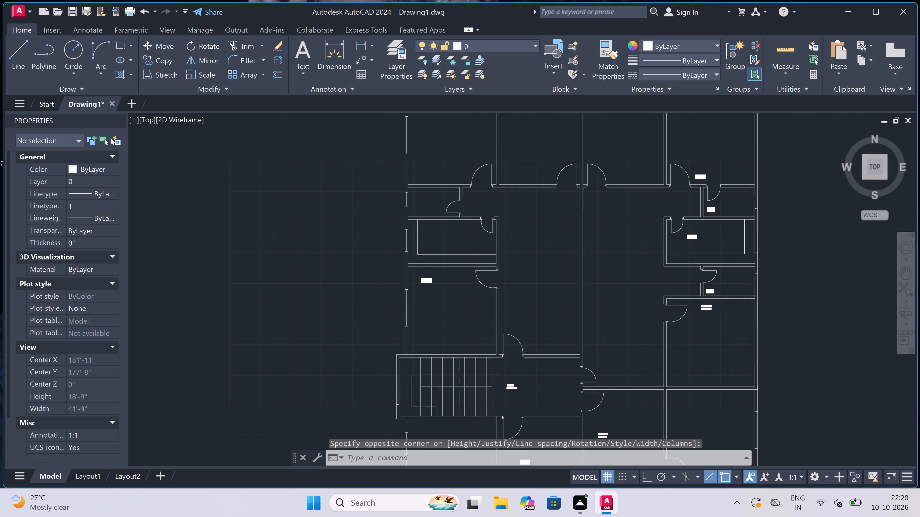
pyautogui.scroll(3, 433, 267)
pyautogui.press('space')
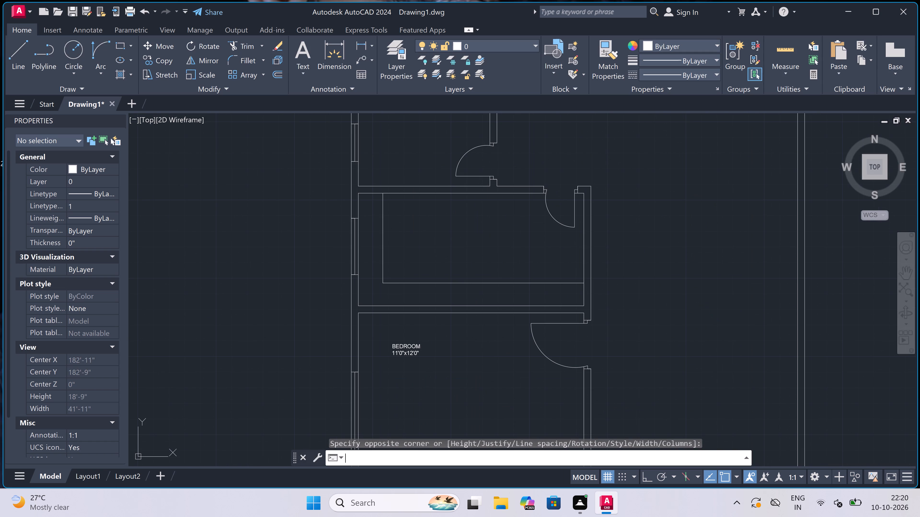
pyautogui.moveTo(417, 238); pyautogui.dragTo(421, 238)
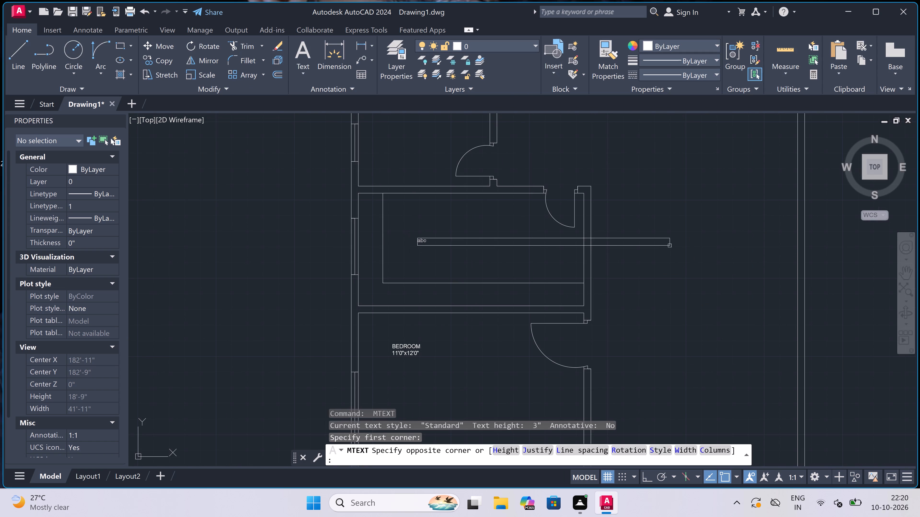
pyautogui.click(697, 243)
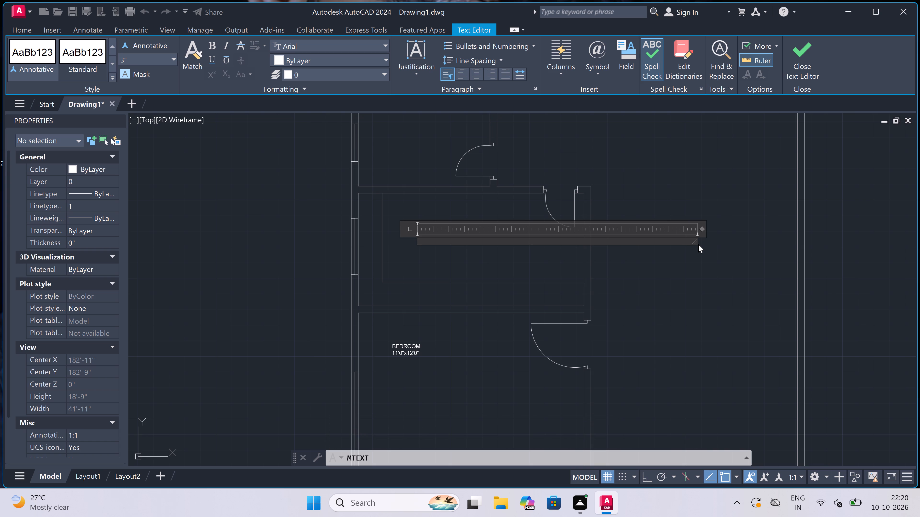
pyautogui.scroll(-5, 700, 245)
pyautogui.scroll(2, 700, 245)
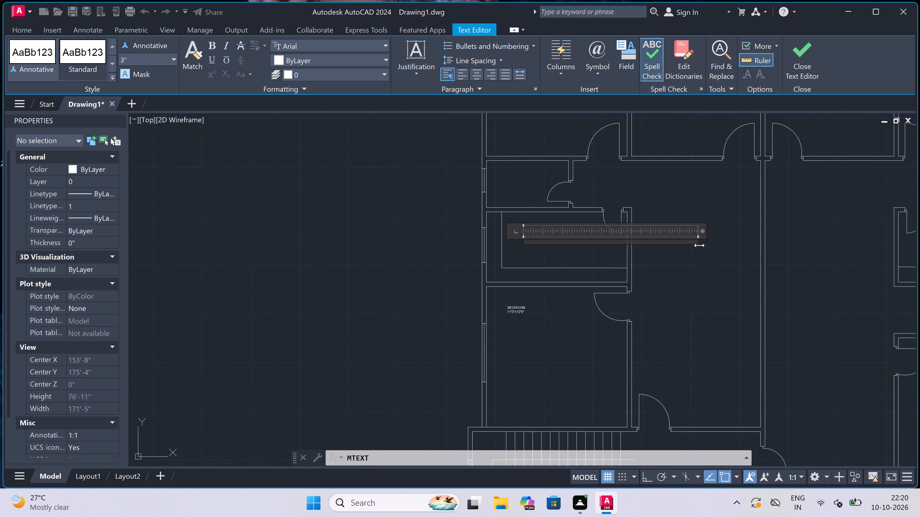
pyautogui.scroll(1, 700, 245)
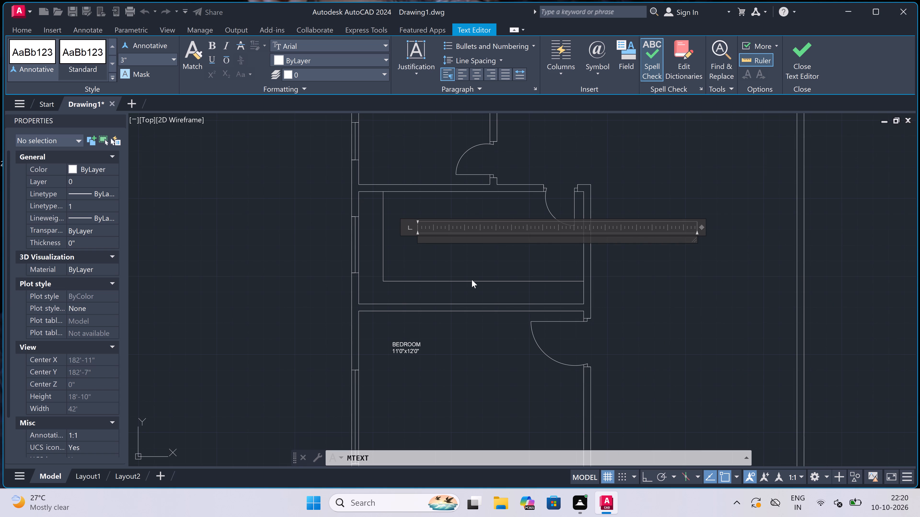
pyautogui.scroll(2, 458, 269)
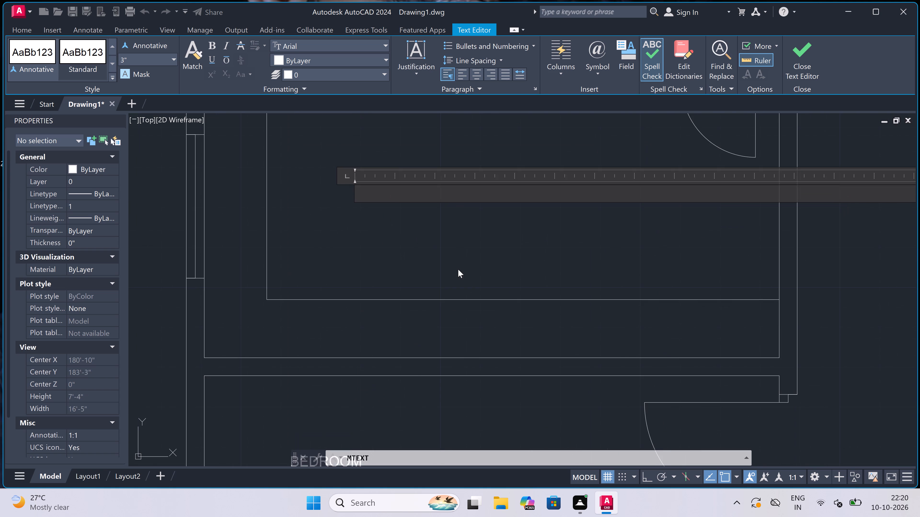
pyautogui.scroll(-1, 458, 269)
pyautogui.scroll(2, 423, 176)
pyautogui.scroll(-1, 424, 177)
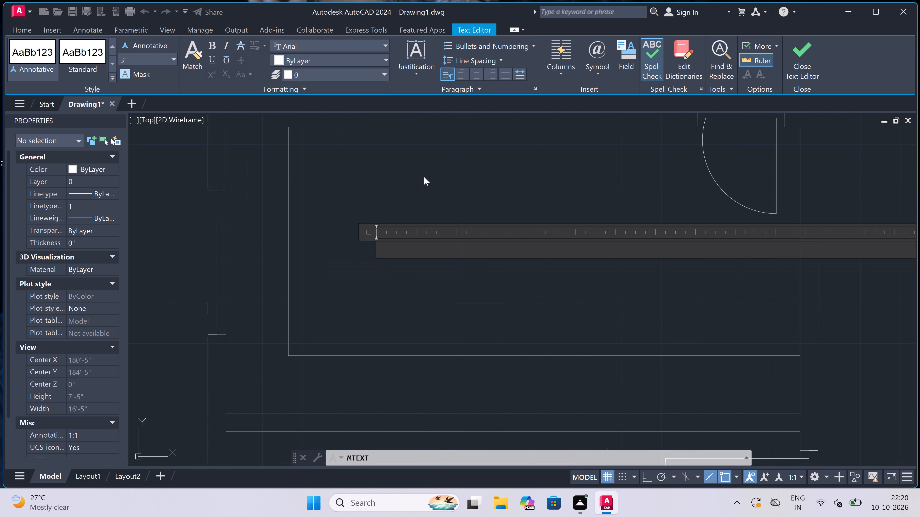
pyautogui.write('KI')
pyautogui.write('TCHEN')
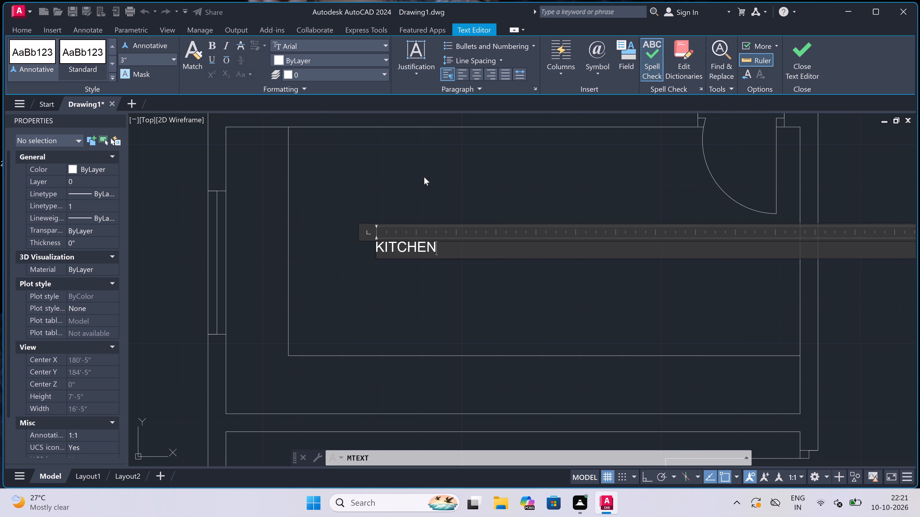
# Complete the kitchen label with the second line 12'0"6'0" and finish the text.
pyautogui.press('Return')
pyautogui.write('12')
pyautogui.press("'")
pyautogui.press('0')
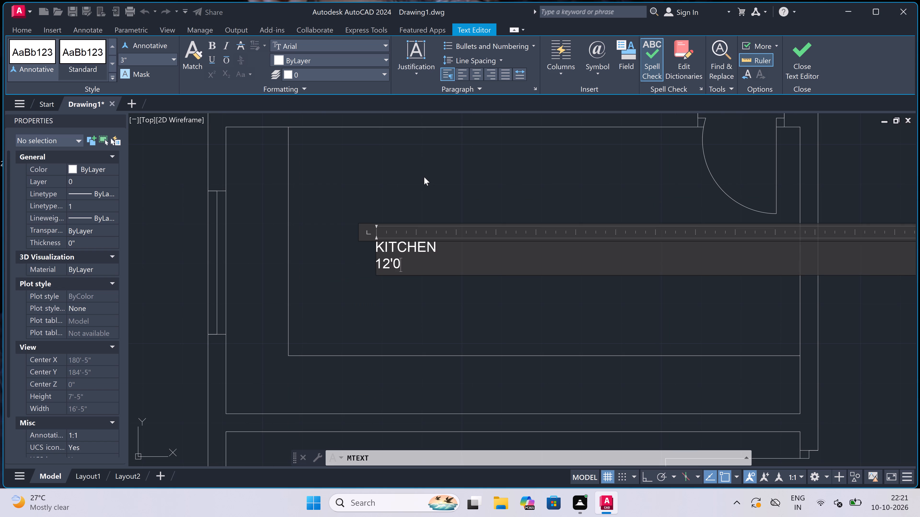
pyautogui.hotkey('shift', '"')
pyautogui.press('6')
pyautogui.write("'0")
pyautogui.hotkey('shift', '"')
pyautogui.click(593, 323)
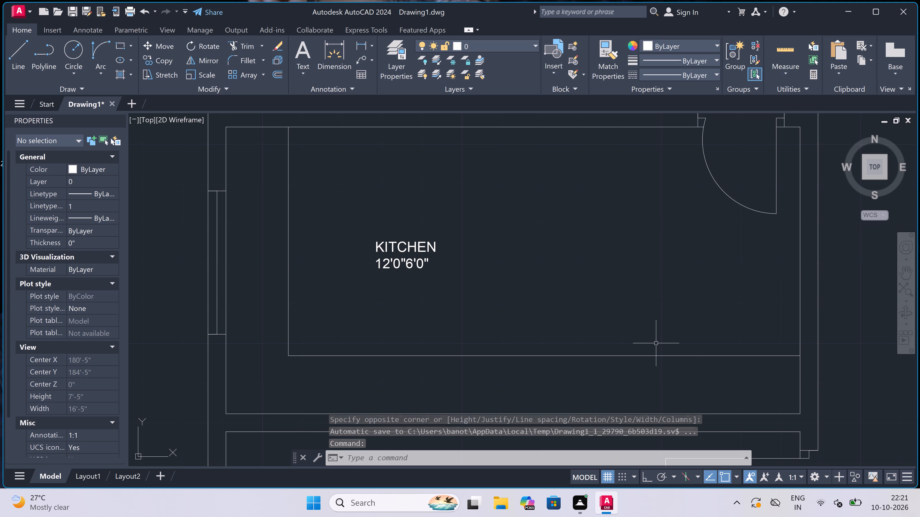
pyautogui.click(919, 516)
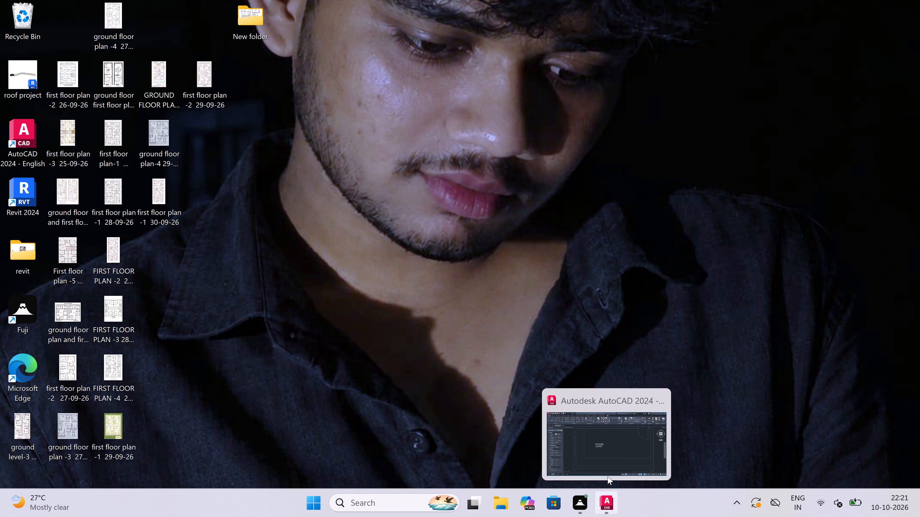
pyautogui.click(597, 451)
# Place a multiline text label in the small room directly north of the northwestern flat's kitchen, with TOILET as its first line.
pyautogui.scroll(-3, 565, 265)
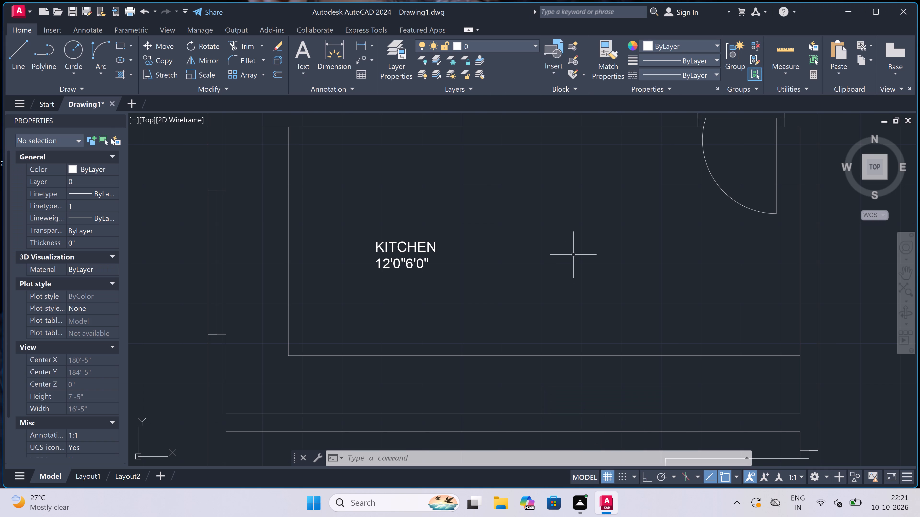
pyautogui.scroll(2, 534, 298)
pyautogui.scroll(-3, 539, 289)
pyautogui.scroll(2, 540, 180)
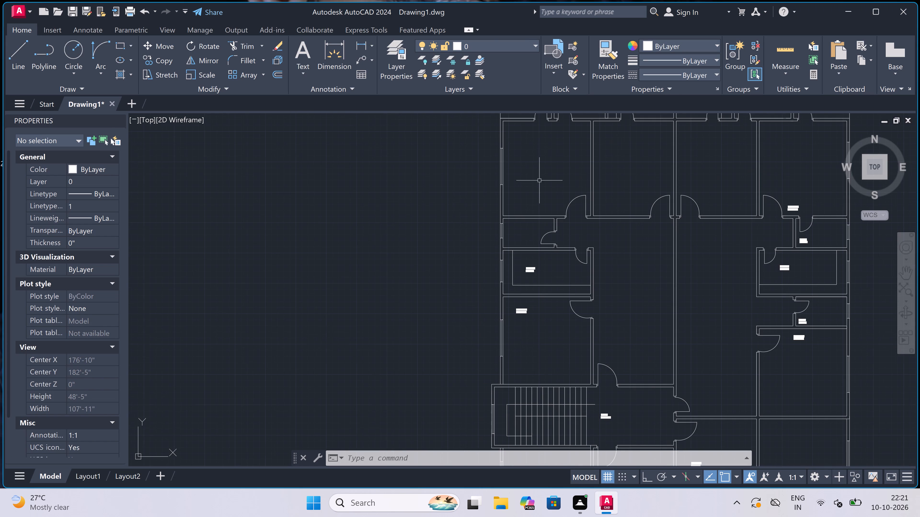
pyautogui.scroll(1, 483, 274)
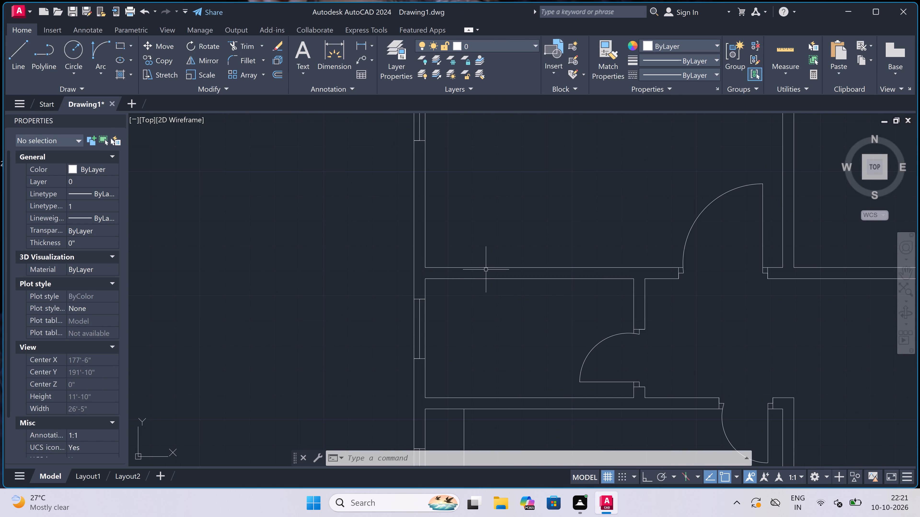
pyautogui.press('space')
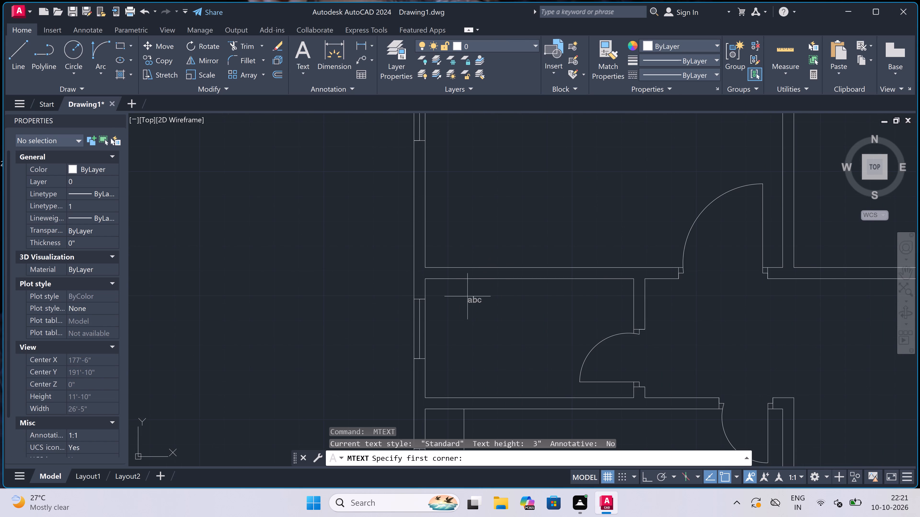
pyautogui.click(503, 301)
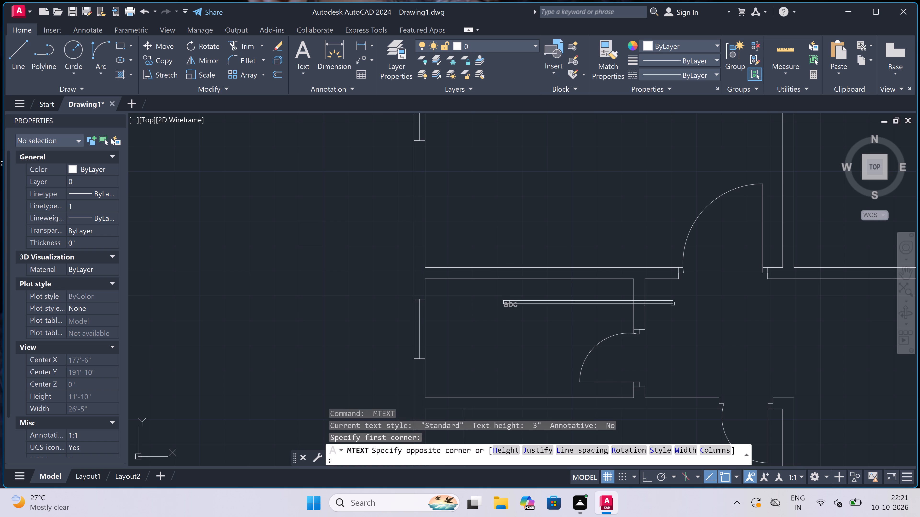
pyautogui.click(762, 302)
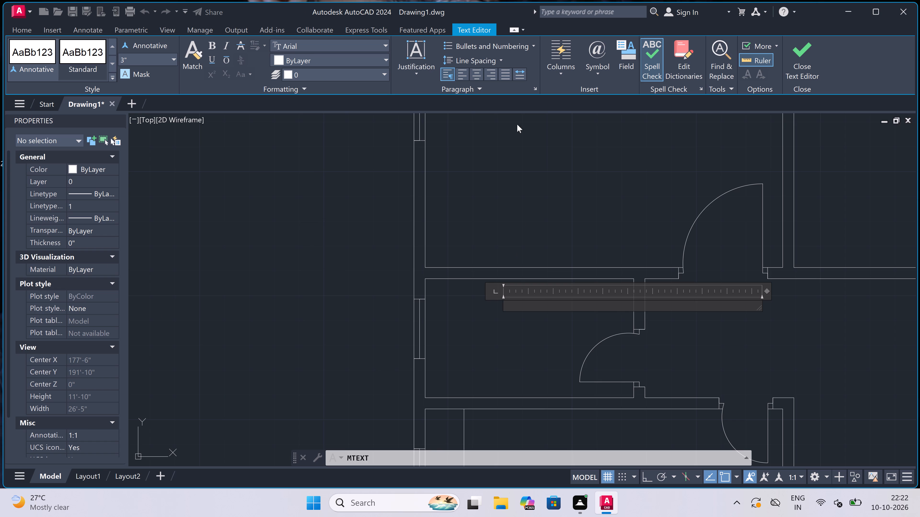
pyautogui.scroll(-2, 491, 327)
pyautogui.scroll(3, 531, 317)
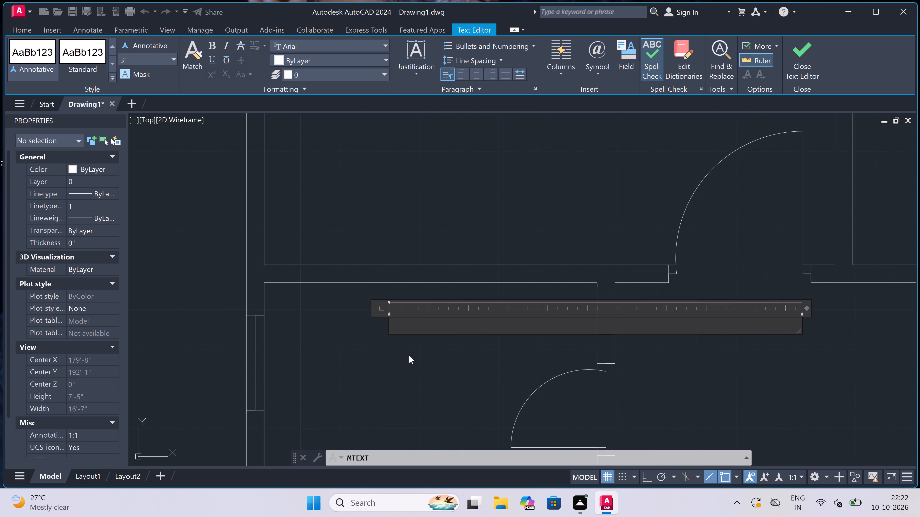
pyautogui.scroll(1, 413, 350)
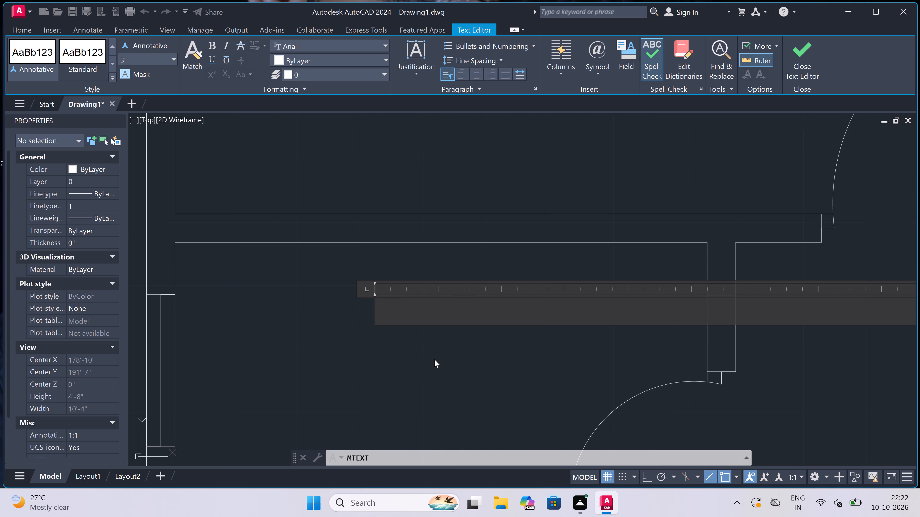
pyautogui.write('TO')
pyautogui.write('IL')
pyautogui.press('e')
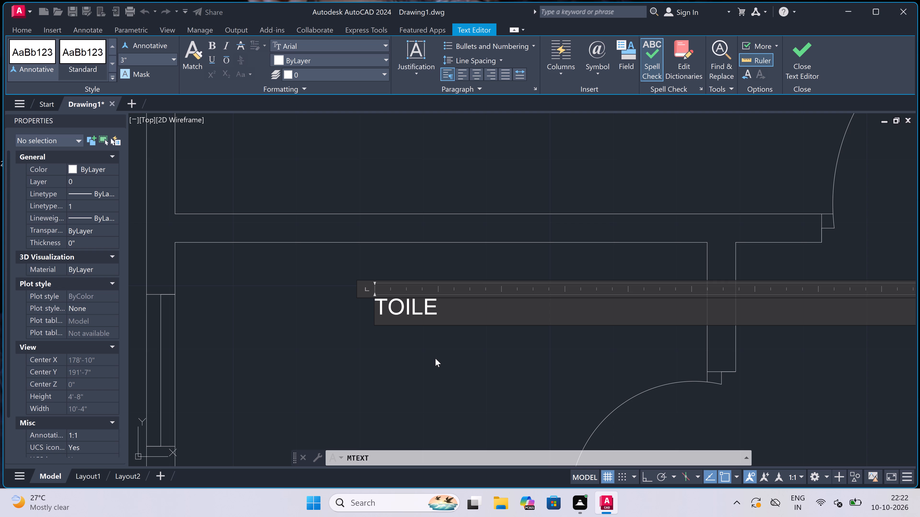
pyautogui.press('t')
# Complete the toilet label with the second line 7'0"4'0" and finish the text.
pyautogui.press('Return')
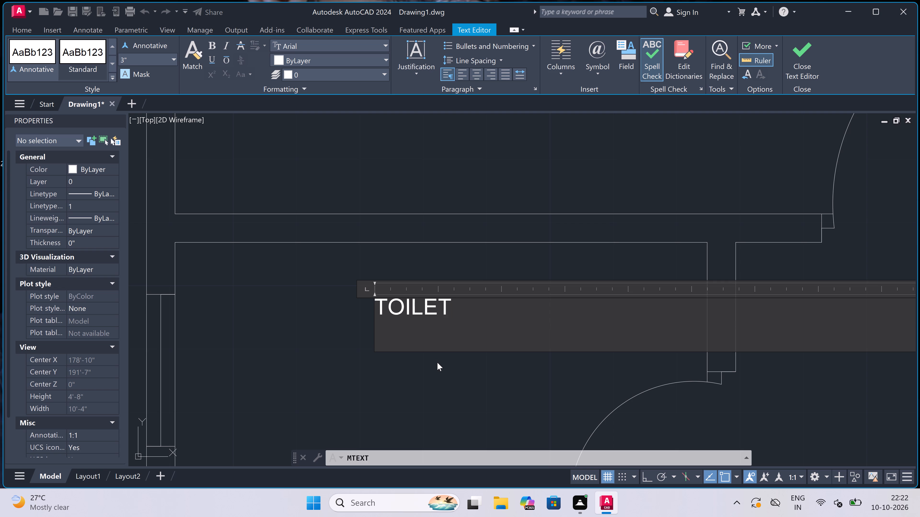
pyautogui.write("7'0")
pyautogui.hotkey('shift', '"')
pyautogui.write('4\'0"')
pyautogui.moveTo(408, 389); pyautogui.dragTo(408, 386)
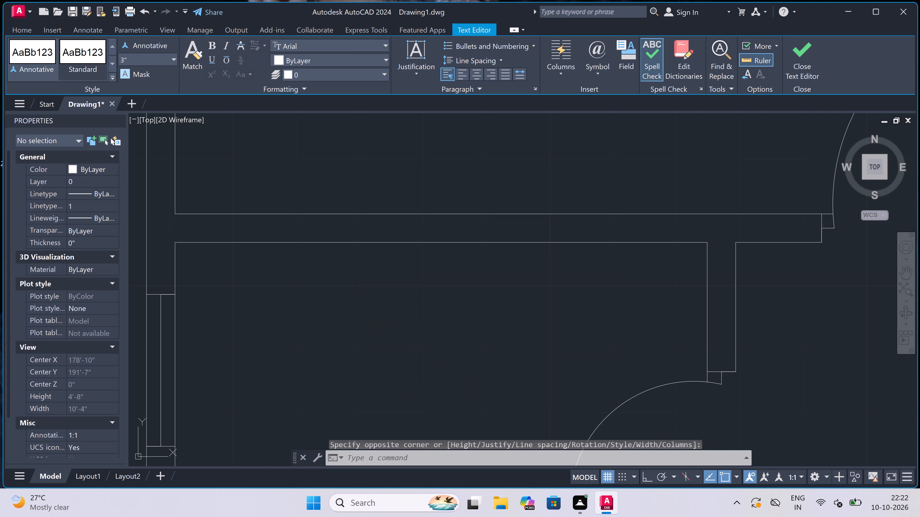
# Place a multiline text label in the large room directly north of the northwestern flat's labelled toilet, containing the size 12'0"x13'0".
pyautogui.scroll(-4, 416, 285)
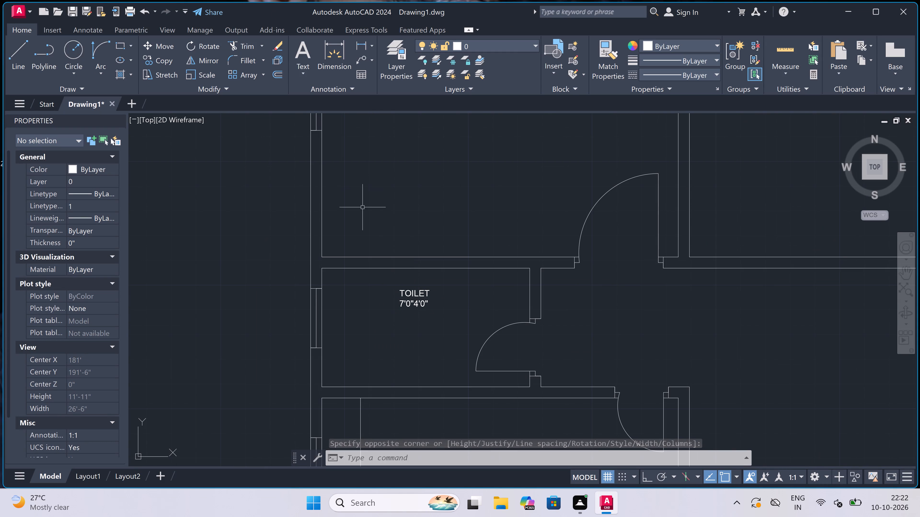
pyautogui.scroll(-3, 367, 237)
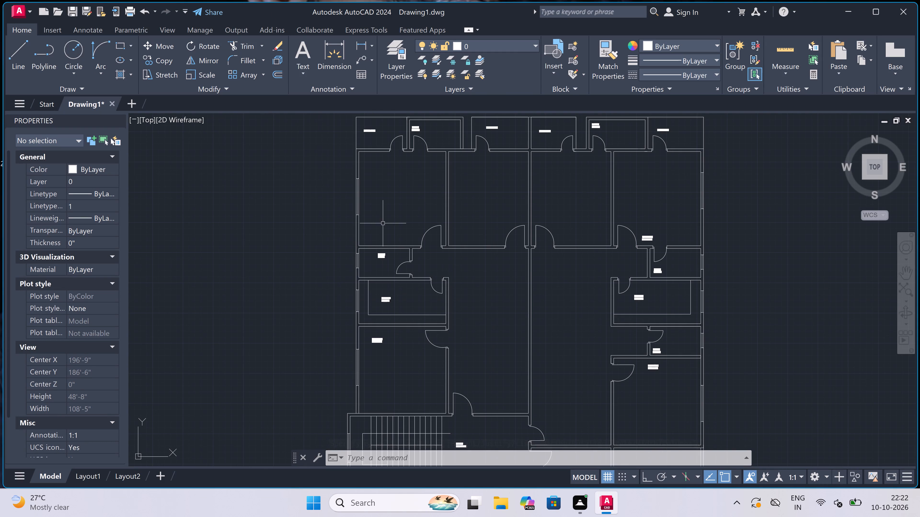
pyautogui.scroll(3, 381, 233)
pyautogui.press('space')
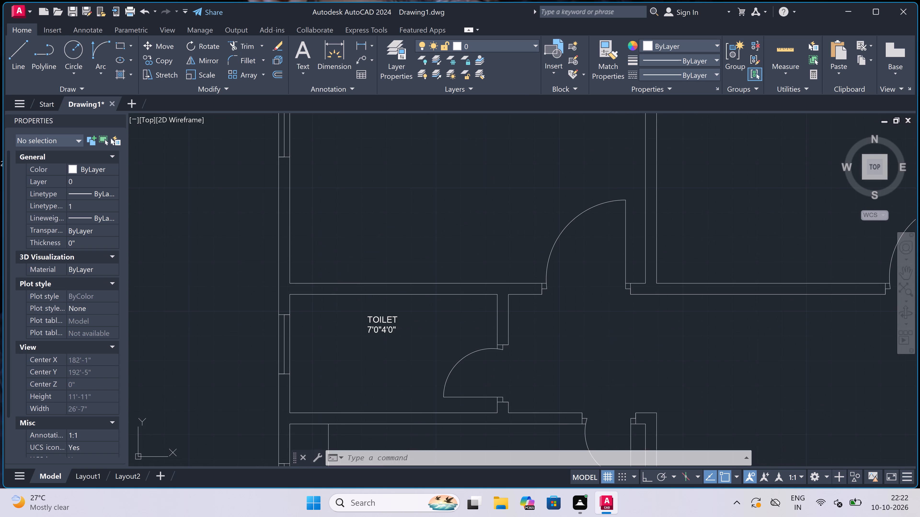
pyautogui.click(310, 249)
pyautogui.click(770, 236)
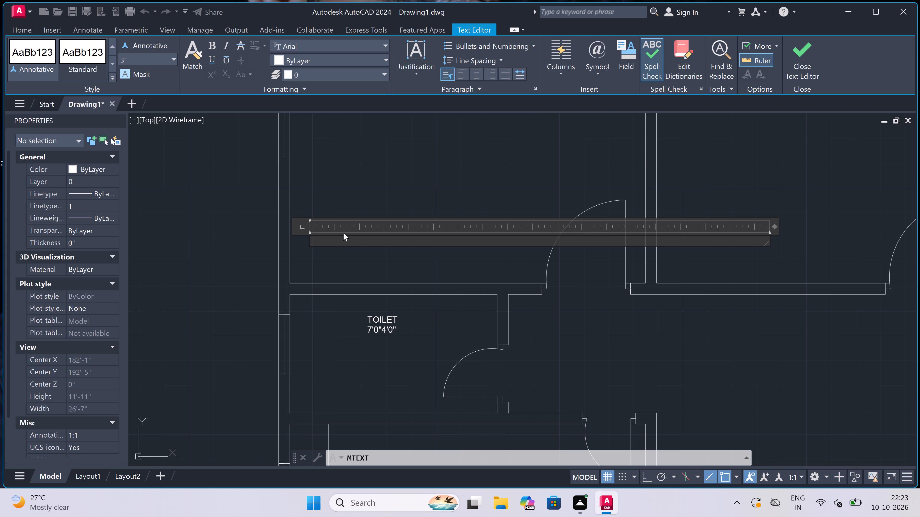
pyautogui.write('12\'0"')
pyautogui.press('x')
pyautogui.write('13')
pyautogui.press("'")
pyautogui.write('0"')
# Insert BEDROOM as a separate line above the 12'0"x13'0" size in the new label and finish the text.
pyautogui.scroll(2, 343, 235)
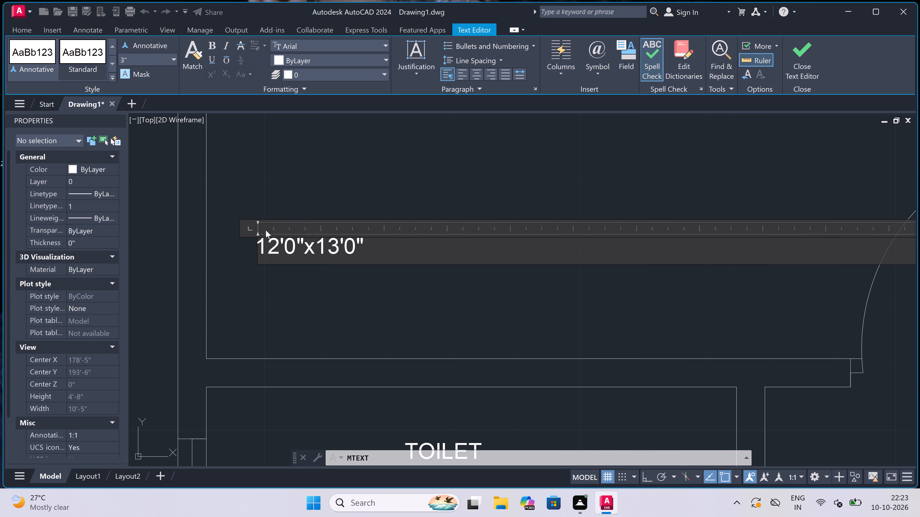
pyautogui.scroll(3, 257, 250)
pyautogui.click(263, 254)
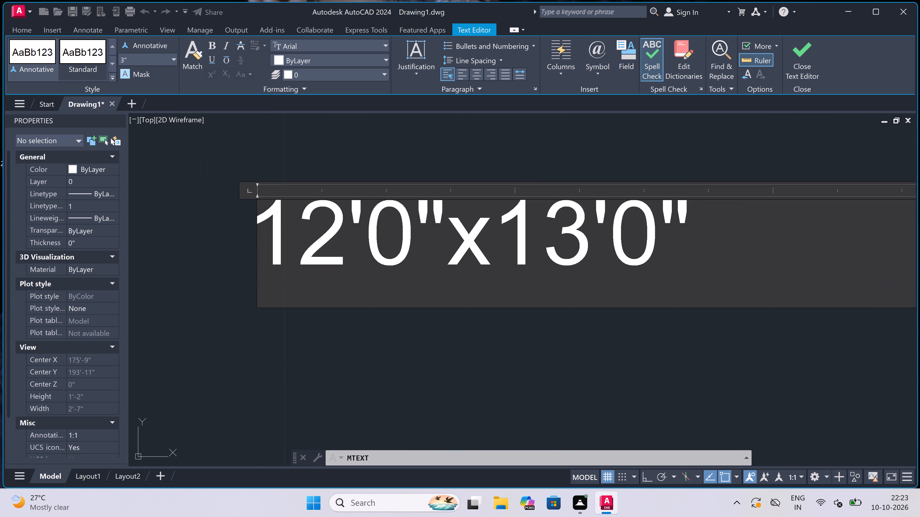
pyautogui.press('b')
pyautogui.press('e')
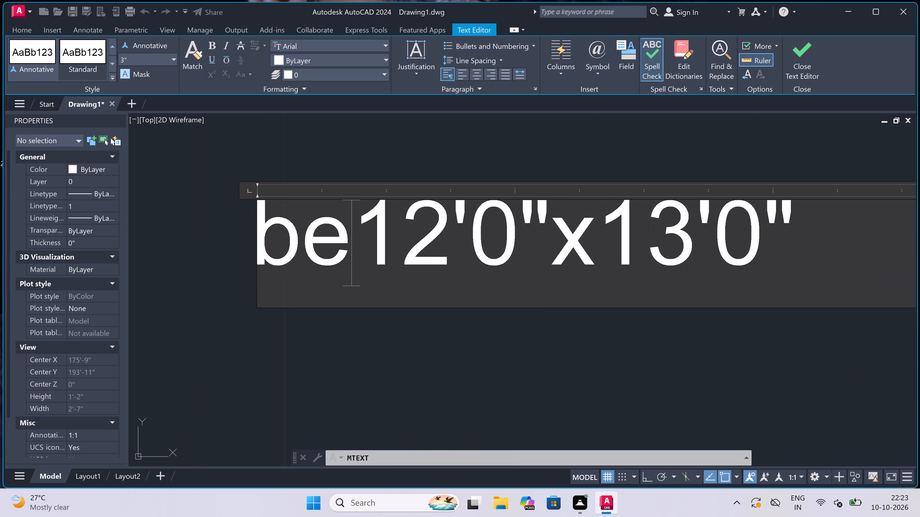
pyautogui.press('BackSpace')
pyautogui.press('BackSpace')
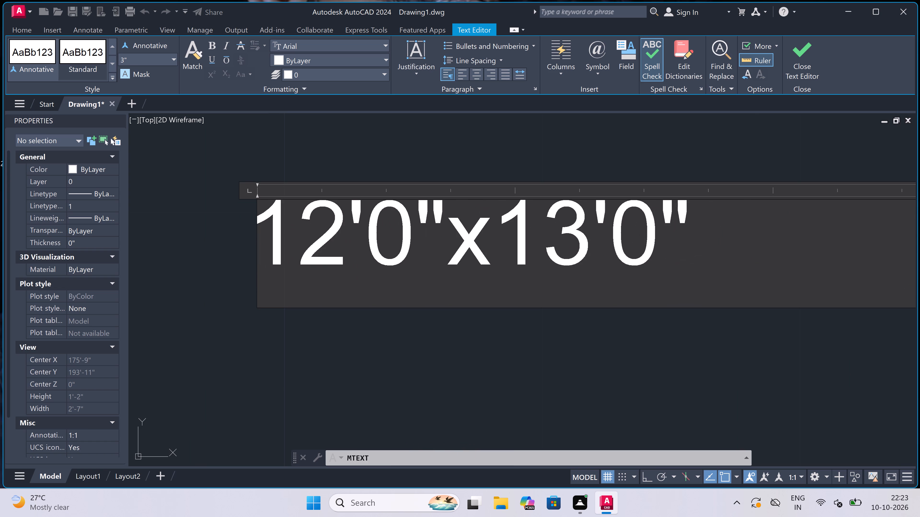
pyautogui.write('BED')
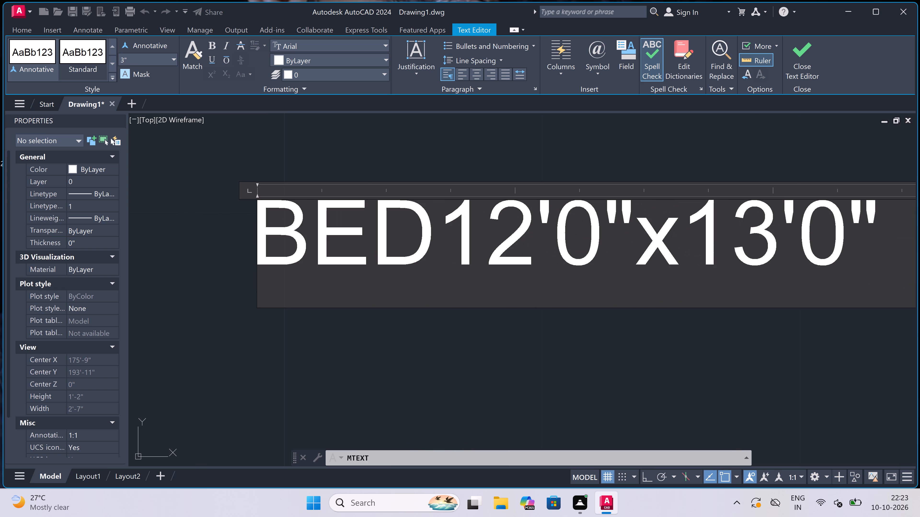
pyautogui.write('ROOM')
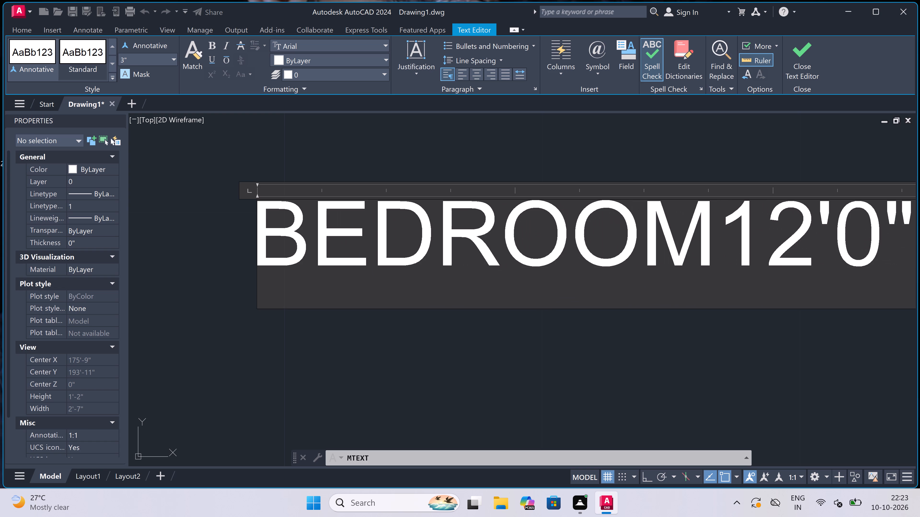
pyautogui.press('Return')
pyautogui.click(264, 253)
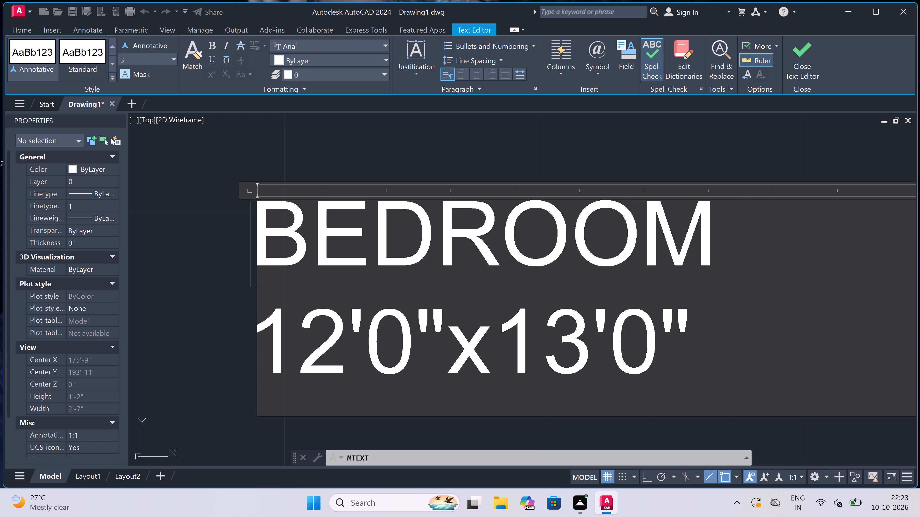
pyautogui.click(189, 286)
# Place a multiline text label in the room directly east of the newly labelled bedroom, near its south wall, with BEDROOM as its first line.
pyautogui.scroll(-10, 288, 227)
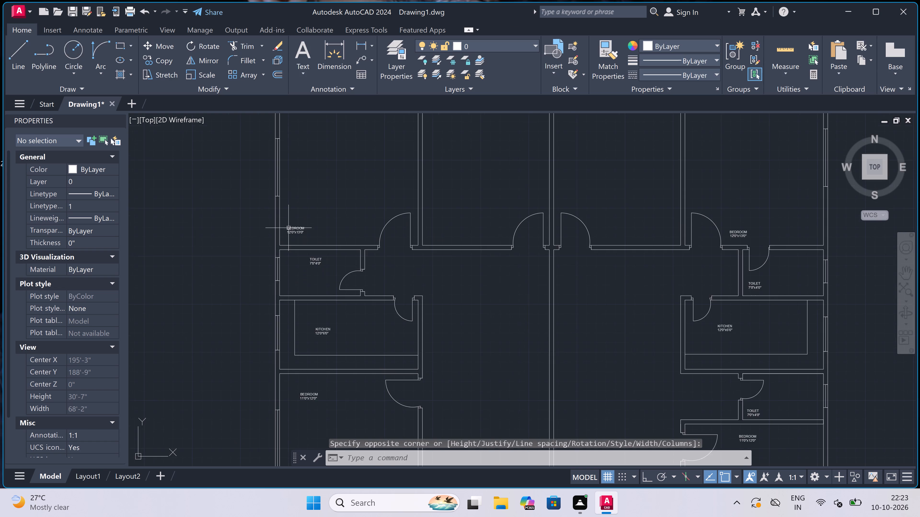
pyautogui.scroll(-1, 290, 229)
pyautogui.scroll(3, 328, 230)
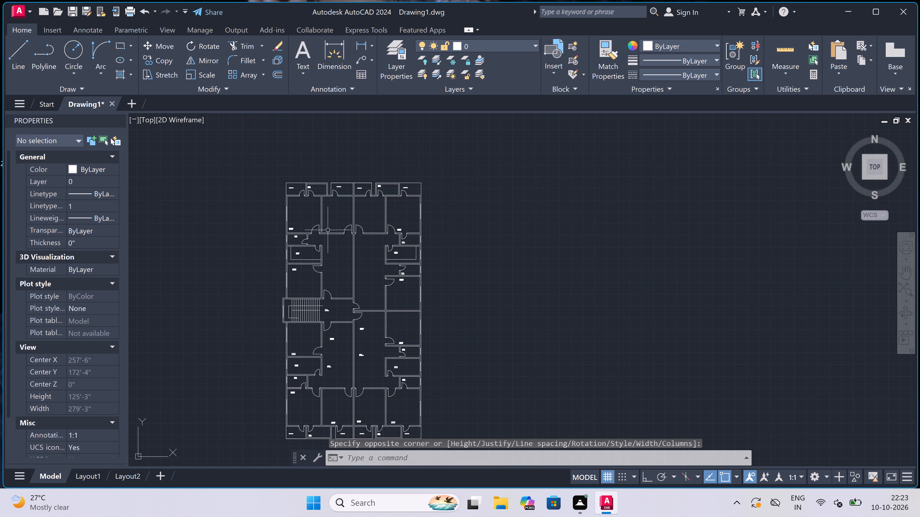
pyautogui.scroll(2, 328, 230)
pyautogui.scroll(-3, 336, 227)
pyautogui.scroll(3, 356, 182)
pyautogui.scroll(-1, 239, 368)
pyautogui.press('space')
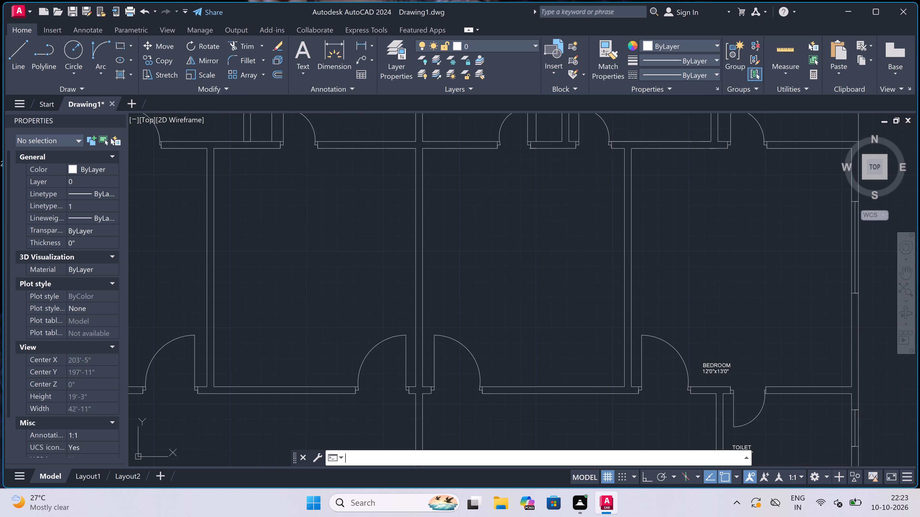
pyautogui.scroll(2, 239, 367)
pyautogui.moveTo(223, 363); pyautogui.dragTo(227, 360)
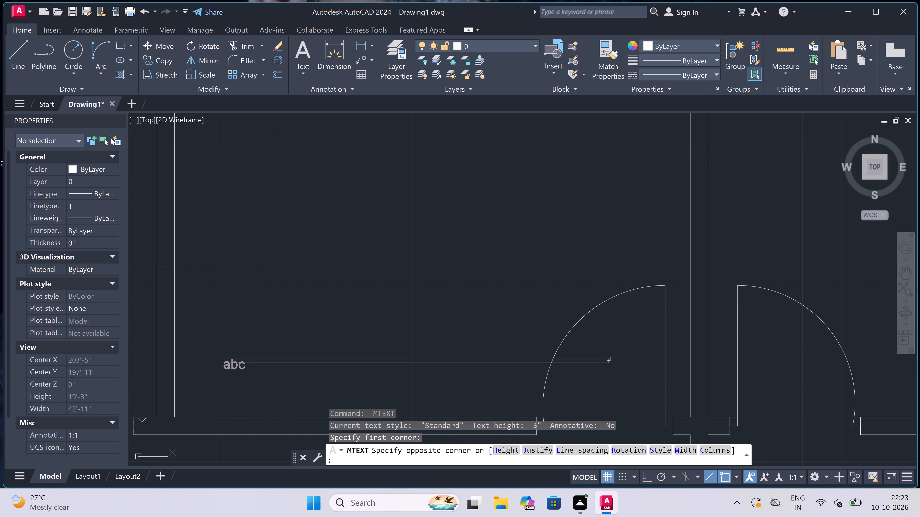
pyautogui.click(756, 337)
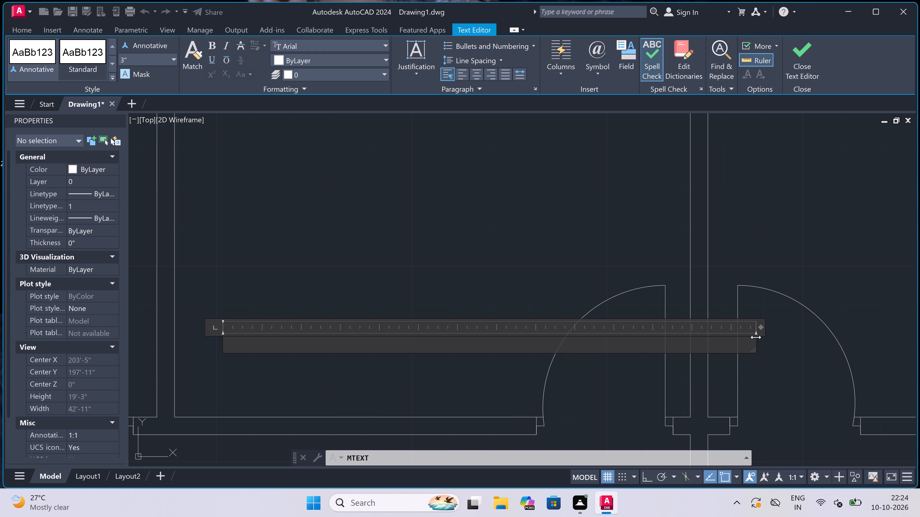
pyautogui.write('BEDROOM')
pyautogui.press('Return')
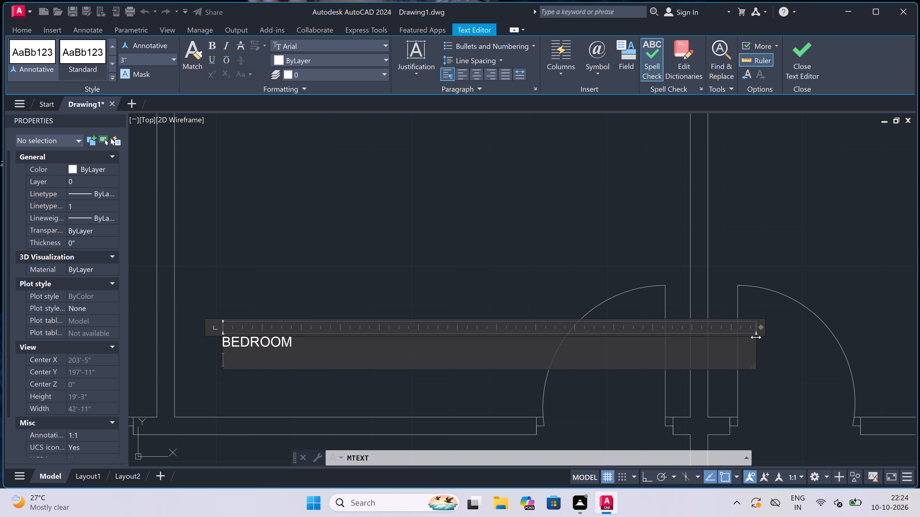
# Complete this bedroom label with the second line 11'0"x13'0" and finish the text.
pyautogui.write('11')
pyautogui.press("'")
pyautogui.press('0')
pyautogui.hotkey('shift', '"')
pyautogui.press('x')
pyautogui.press('1')
pyautogui.scroll(-3, 434, 270)
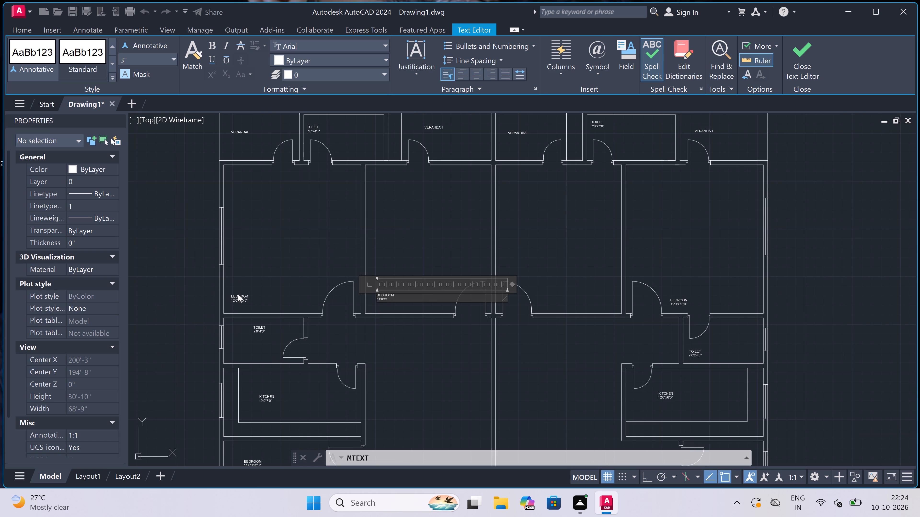
pyautogui.scroll(4, 255, 298)
pyautogui.scroll(-2, 195, 341)
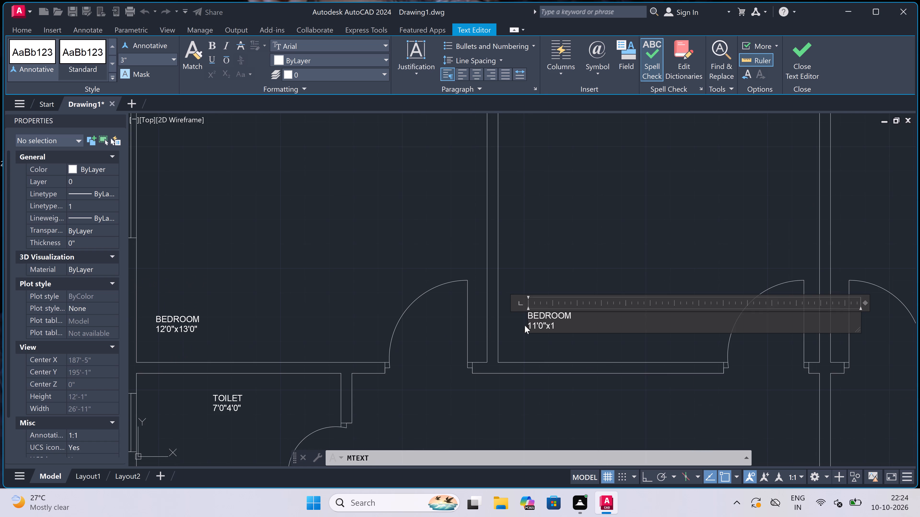
pyautogui.scroll(3, 597, 323)
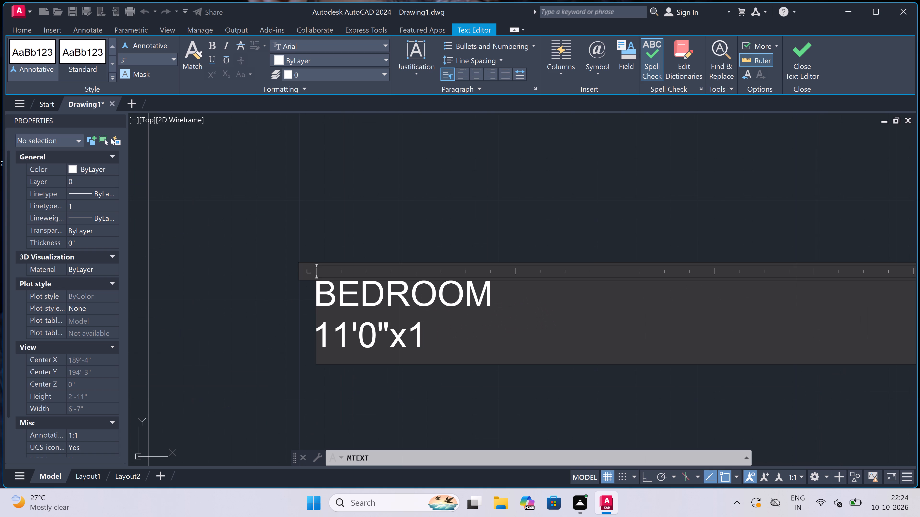
pyautogui.press('3')
pyautogui.press("'")
pyautogui.write('0"')
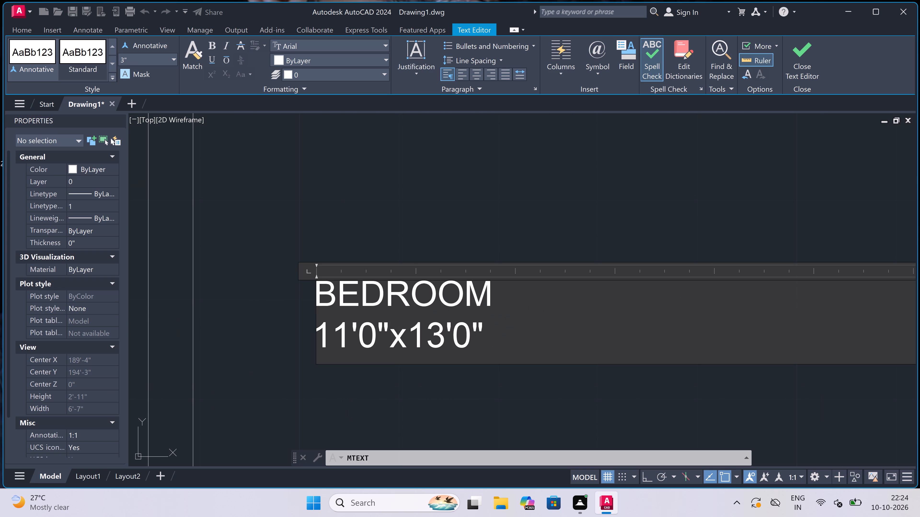
pyautogui.click(307, 395)
# Place a multiline text label in the room directly west of the northeastern flat's 12'0"x13'0" bedroom, with BEDROOM as its first line.
pyautogui.scroll(-6, 314, 340)
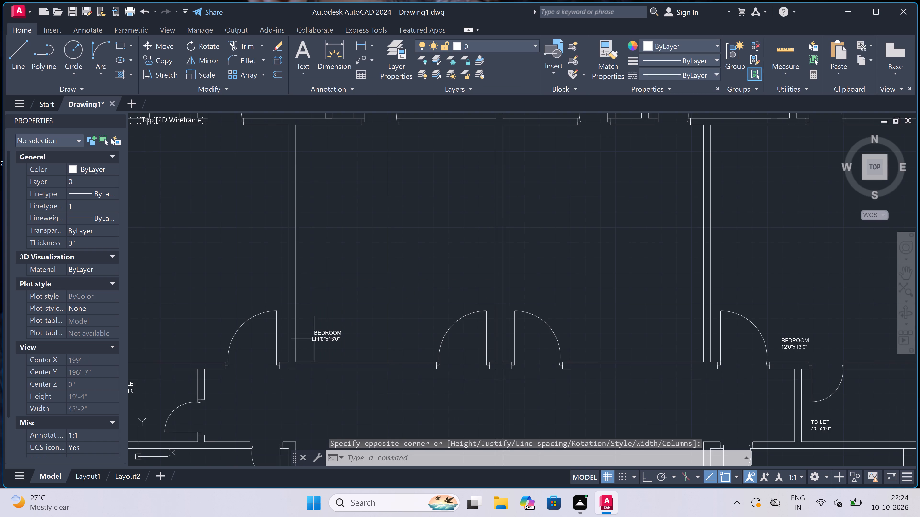
pyautogui.scroll(3, 442, 337)
pyautogui.press('space')
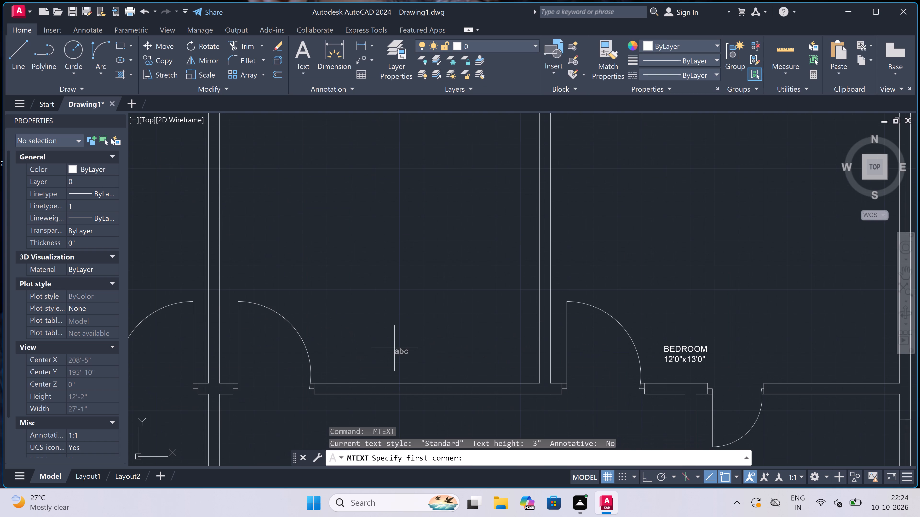
pyautogui.click(360, 342)
pyautogui.click(728, 321)
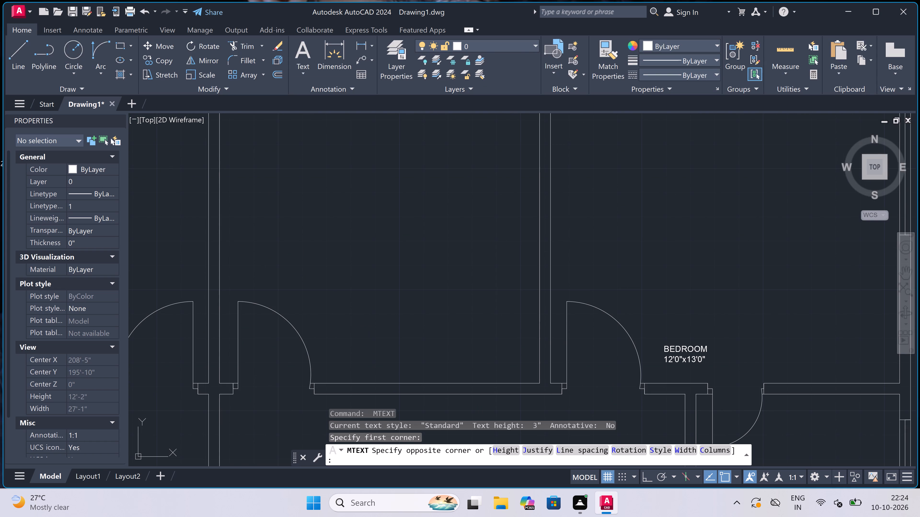
pyautogui.press('b')
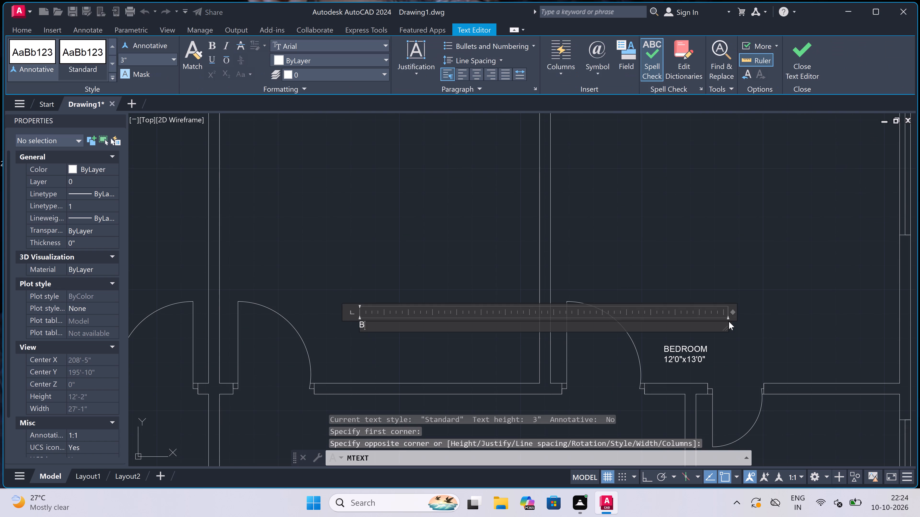
pyautogui.press('e')
pyautogui.write('DROOM')
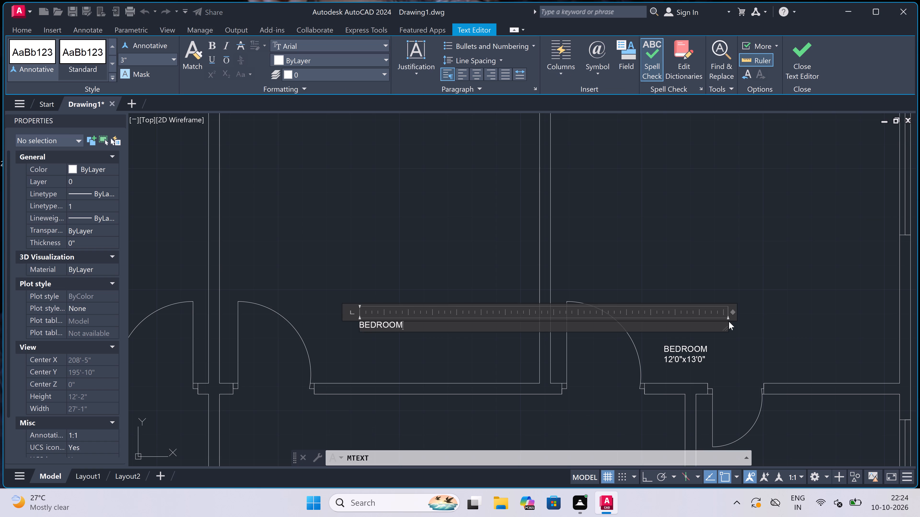
pyautogui.press('Return')
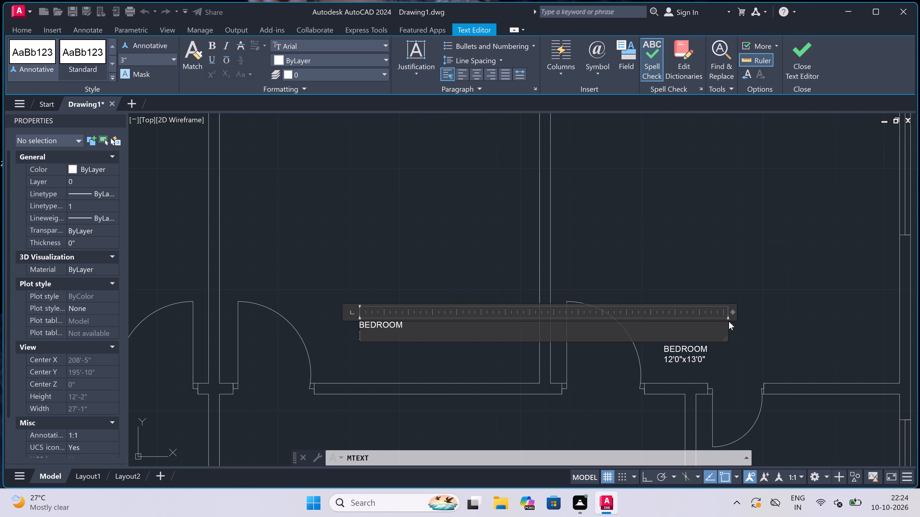
# Complete this bedroom label with the second line 11'0"x13'0" and finish the text.
pyautogui.write('11')
pyautogui.write("'0")
pyautogui.hotkey('shift', '"')
pyautogui.write('x13')
pyautogui.write("'0")
pyautogui.hotkey('shift', '"')
pyautogui.click(417, 281)
# Place a multiline text label in the open area east of the northwestern flat's kitchen, with DINING as its first line.
pyautogui.scroll(-6, 418, 281)
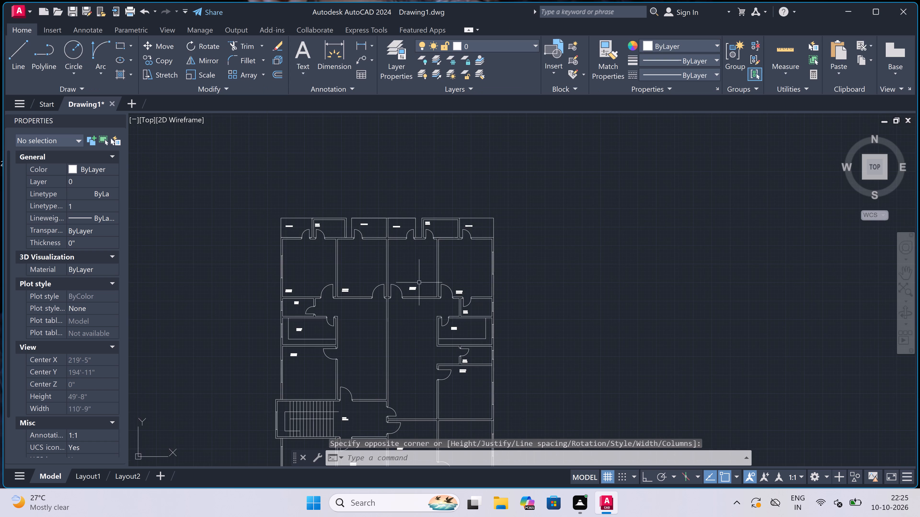
pyautogui.scroll(3, 380, 313)
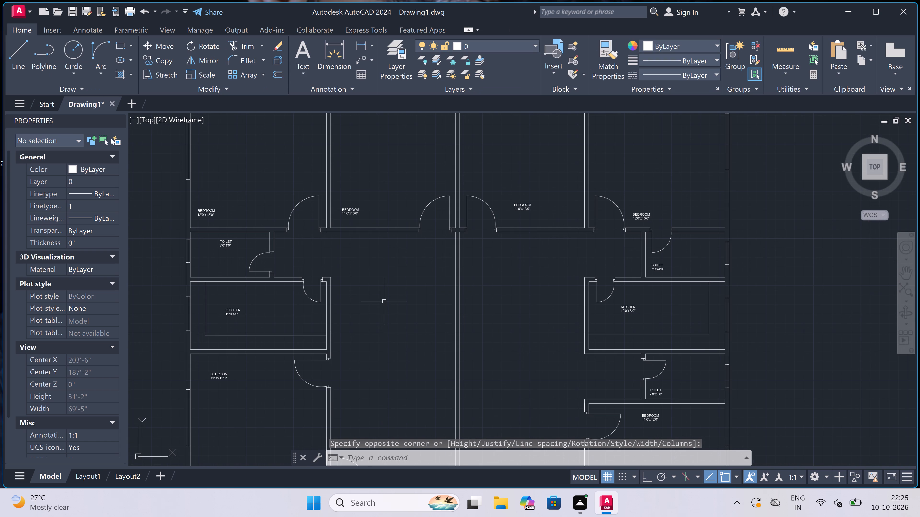
pyautogui.press('space')
pyautogui.scroll(2, 377, 287)
pyautogui.moveTo(336, 284); pyautogui.dragTo(348, 282)
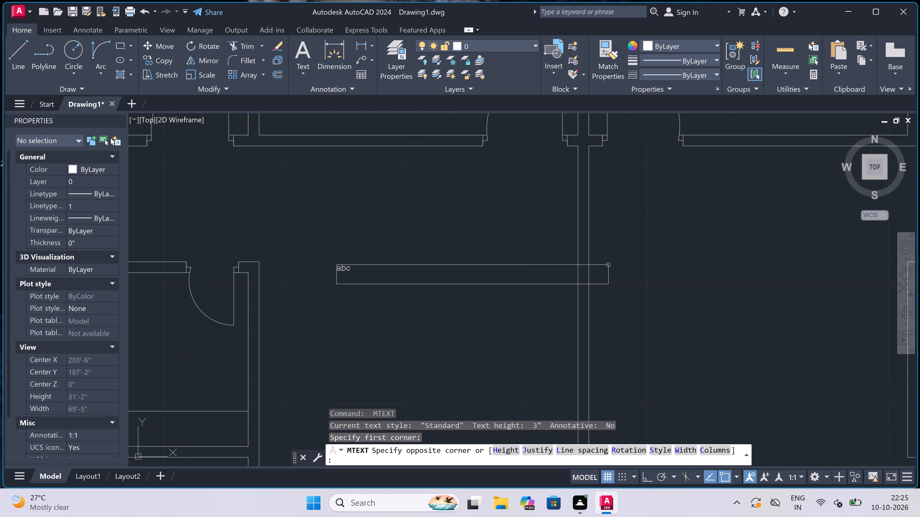
pyautogui.click(814, 319)
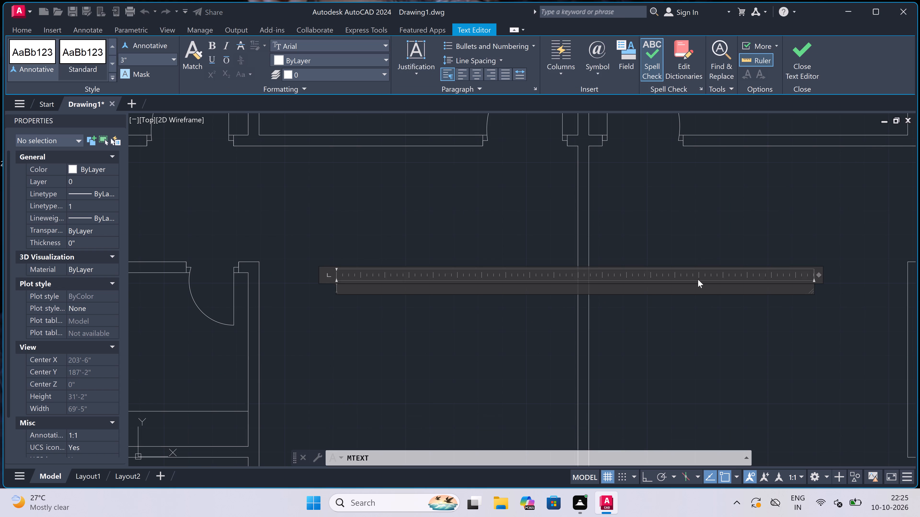
pyautogui.write('di')
pyautogui.press('BackSpace')
pyautogui.press('BackSpace')
pyautogui.write('DINING')
pyautogui.press('Return')
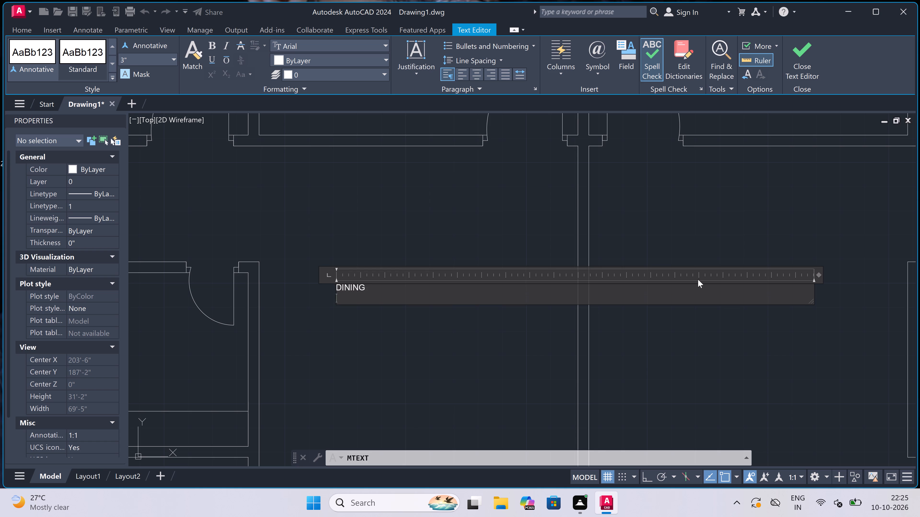
# Complete the dining label with the second line 11'0"x11'0" and finish the text.
pyautogui.write('11')
pyautogui.write("'0")
pyautogui.hotkey('shift', '"')
pyautogui.write('x11')
pyautogui.write("'0")
pyautogui.hotkey('shift', '"')
pyautogui.click(363, 349)
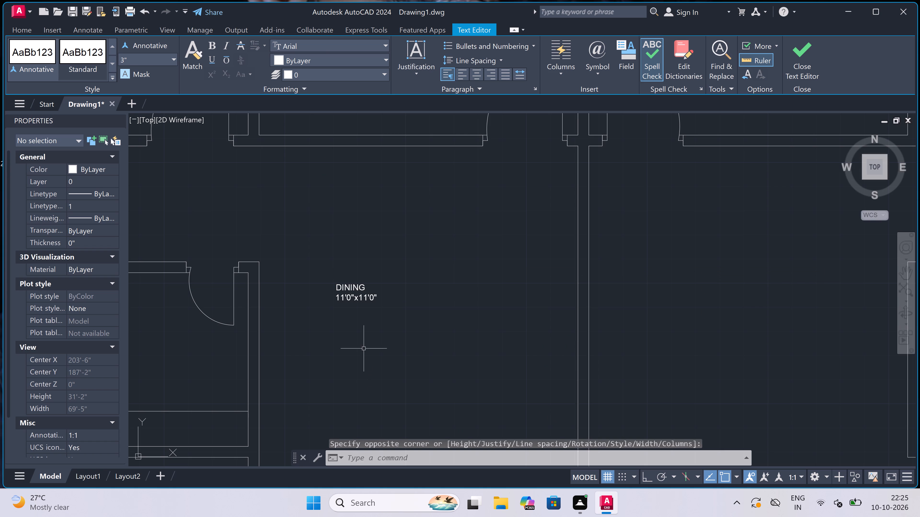
# Place the frame for a new multiline text label south of the dining label, east of the northwestern flat's 12'0" deep bedroom.
pyautogui.scroll(-4, 379, 271)
pyautogui.scroll(3, 377, 328)
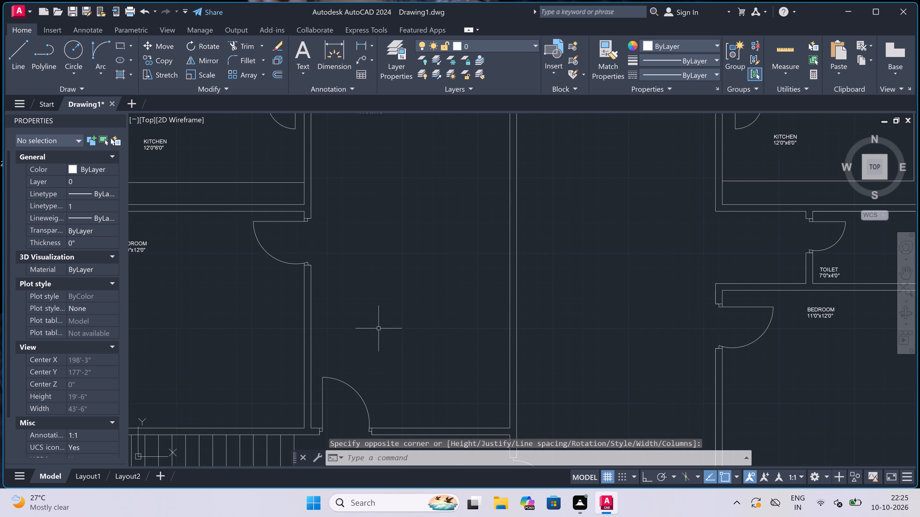
pyautogui.press('space')
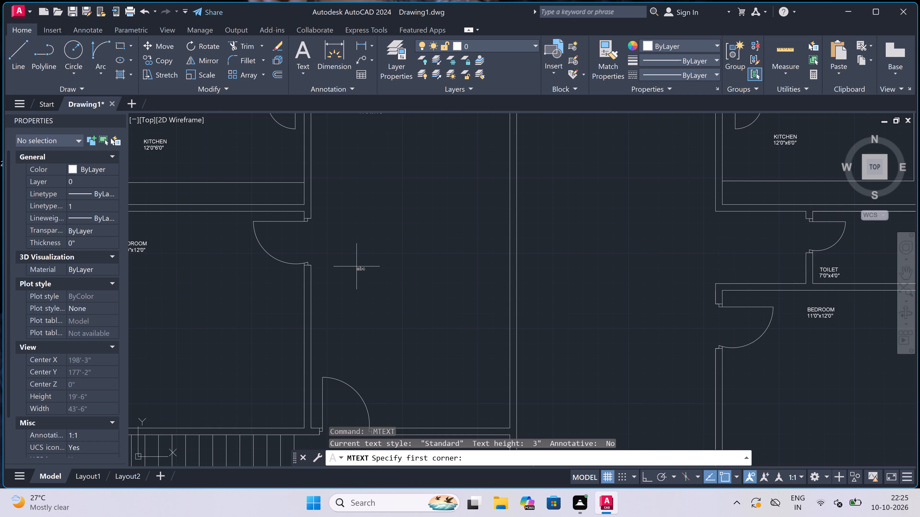
pyautogui.scroll(2, 369, 270)
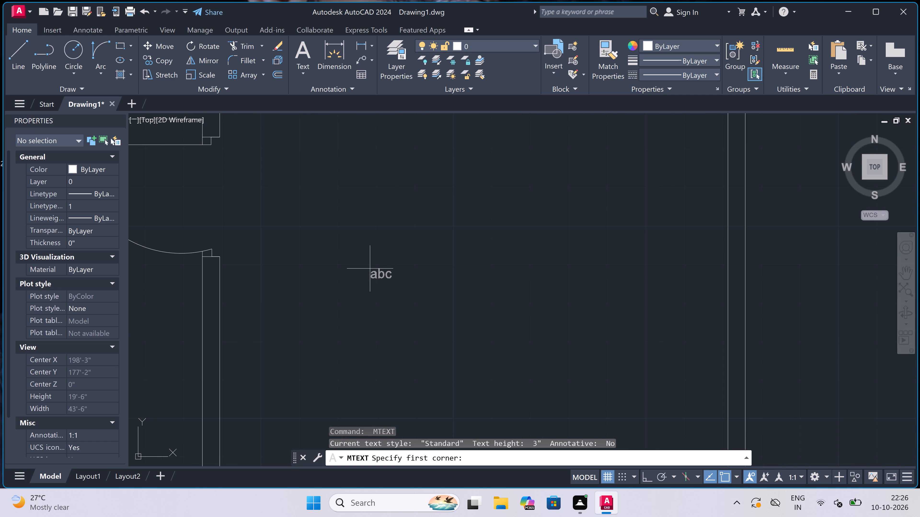
pyautogui.scroll(-2, 371, 267)
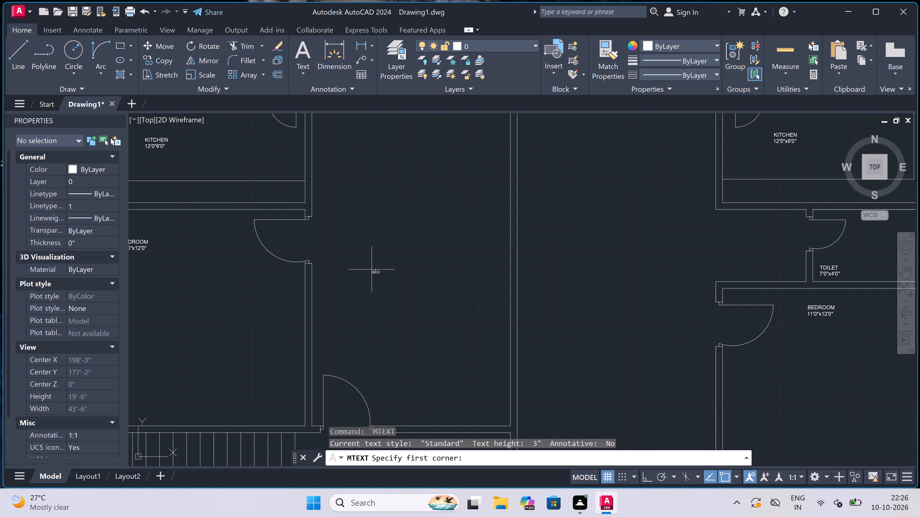
pyautogui.click(360, 256)
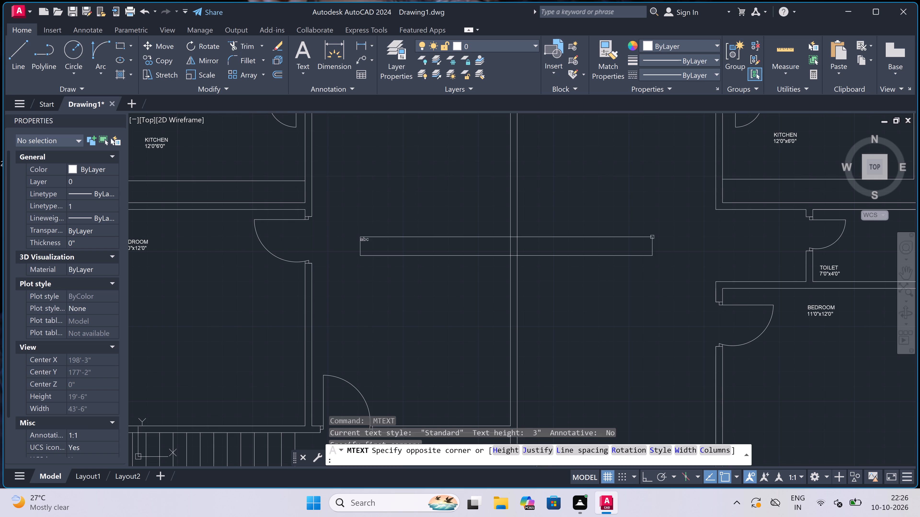
pyautogui.click(806, 217)
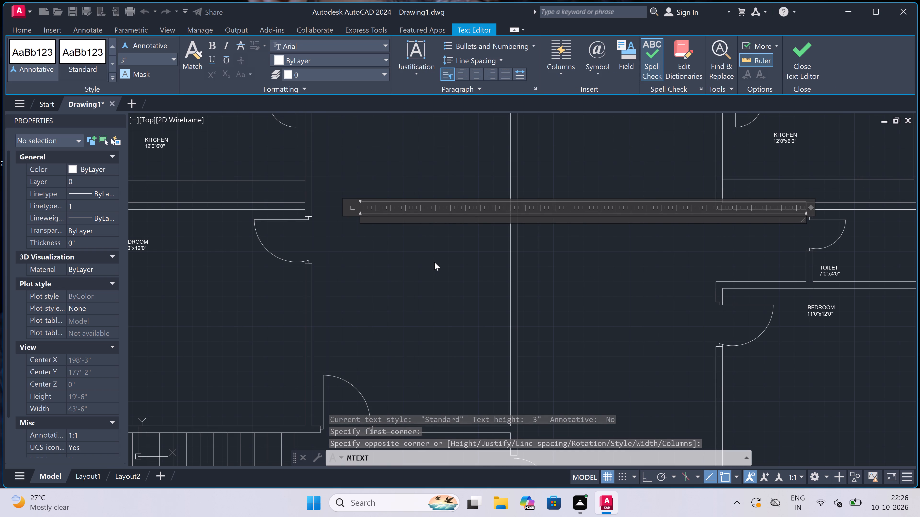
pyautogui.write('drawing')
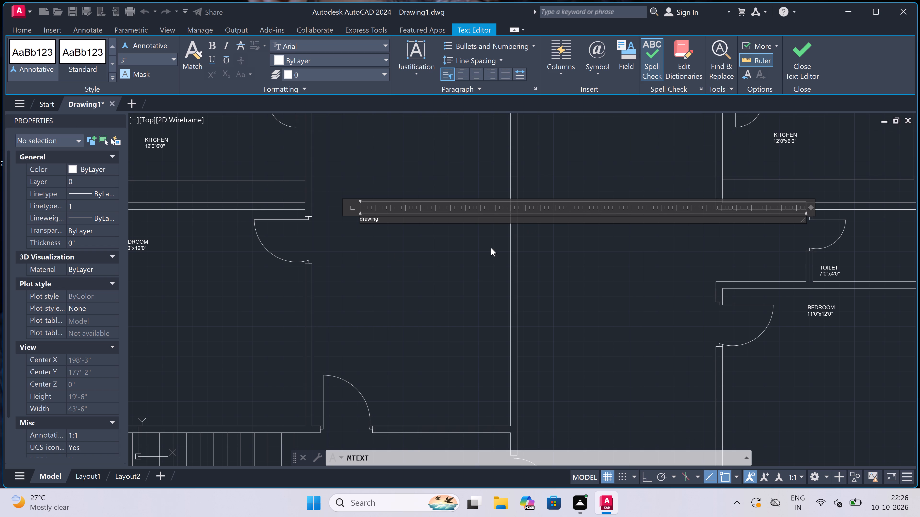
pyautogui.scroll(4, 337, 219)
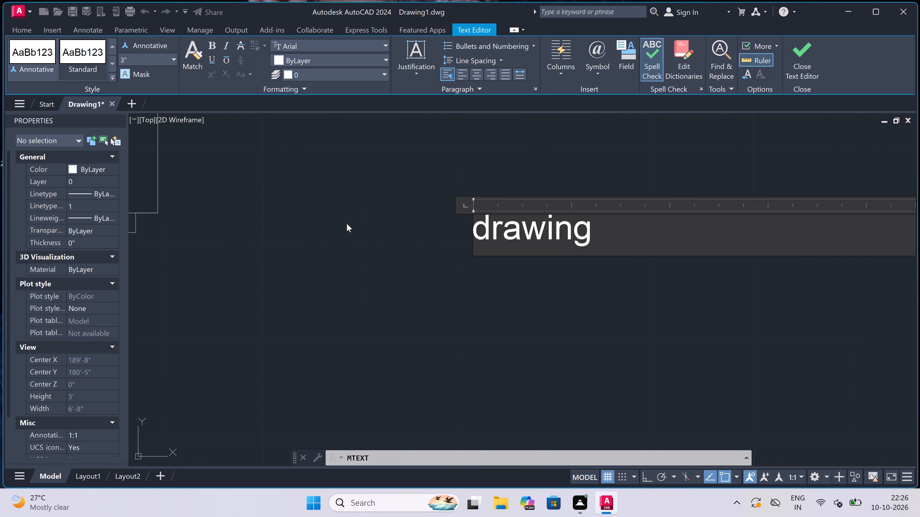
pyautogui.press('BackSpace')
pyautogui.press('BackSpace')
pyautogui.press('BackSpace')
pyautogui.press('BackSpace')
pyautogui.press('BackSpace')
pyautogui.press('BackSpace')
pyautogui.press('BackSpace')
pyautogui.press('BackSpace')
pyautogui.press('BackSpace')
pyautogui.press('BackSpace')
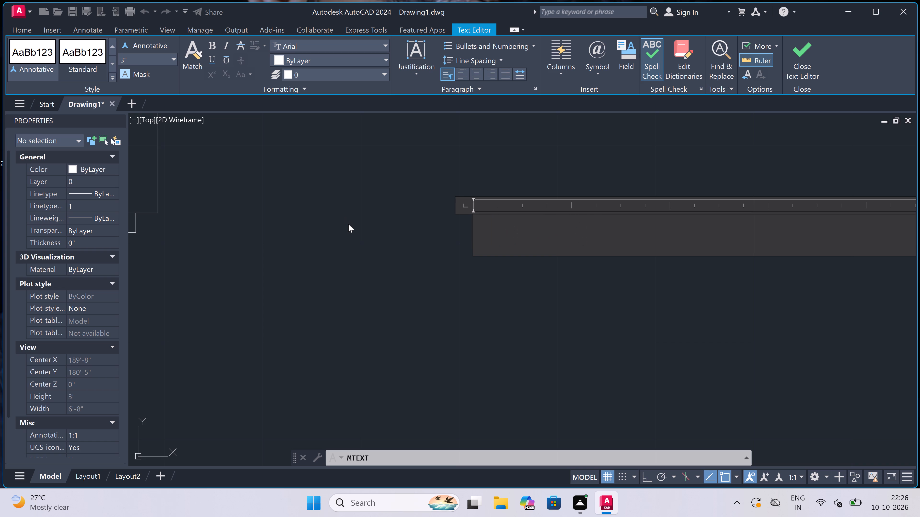
# Enter DRAWING in capitals as the first line of the new label and continue on an empty second line.
pyautogui.write('DRAW')
pyautogui.press('i')
pyautogui.press('g')
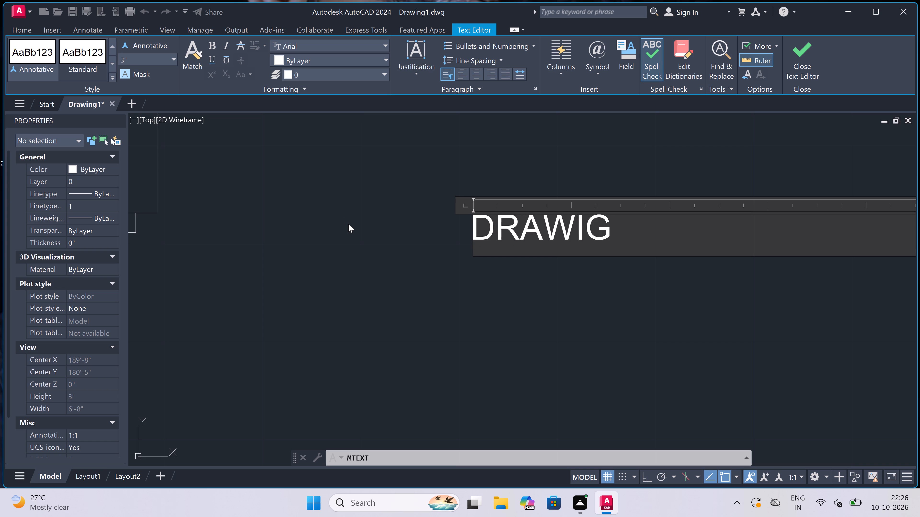
pyautogui.press('Return')
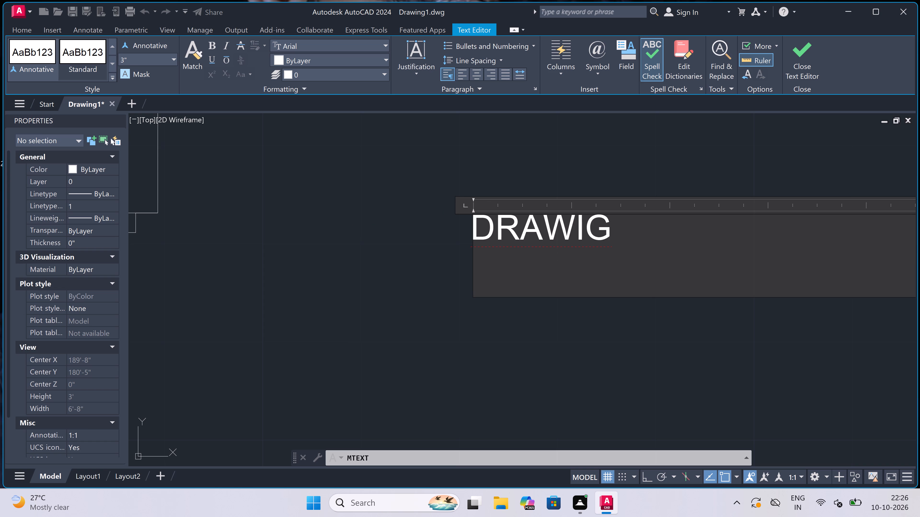
pyautogui.click(588, 236)
pyautogui.press('n')
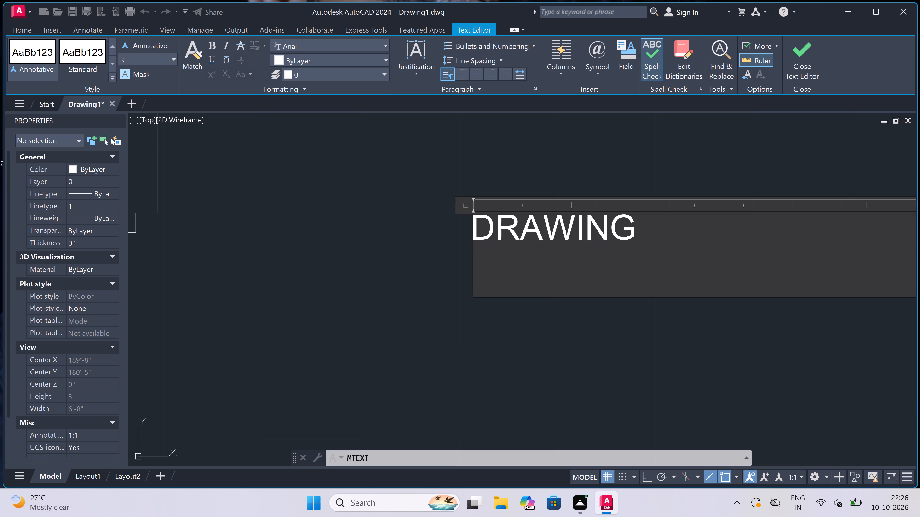
pyautogui.click(535, 267)
# Complete the drawing label with the second line 11'0"x12'5" and finish the text.
pyautogui.write('11')
pyautogui.write("'0")
pyautogui.hotkey('shift', '"')
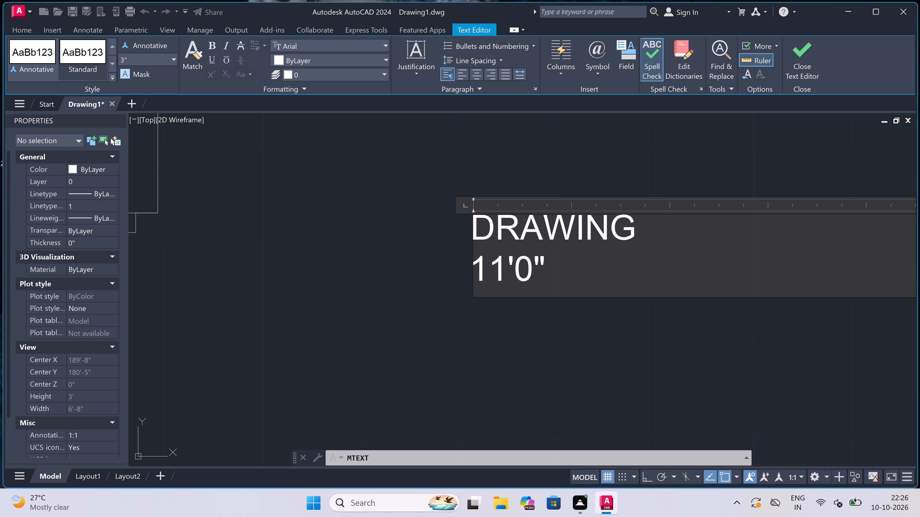
pyautogui.write('x12')
pyautogui.write("'5")
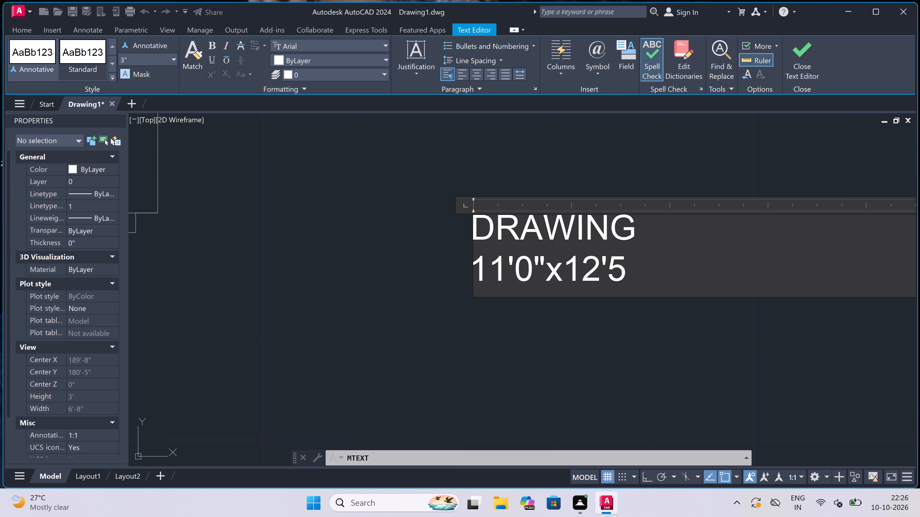
pyautogui.hotkey('shift', '"')
pyautogui.moveTo(373, 236); pyautogui.dragTo(377, 243)
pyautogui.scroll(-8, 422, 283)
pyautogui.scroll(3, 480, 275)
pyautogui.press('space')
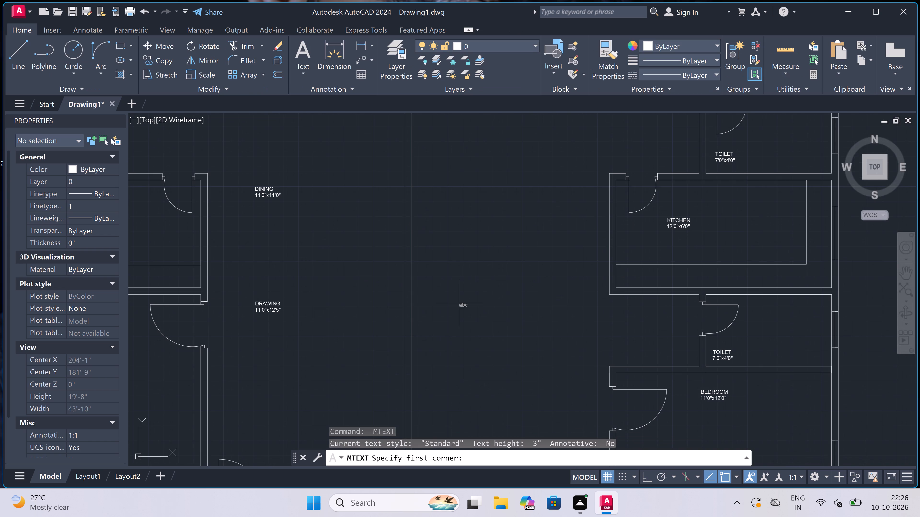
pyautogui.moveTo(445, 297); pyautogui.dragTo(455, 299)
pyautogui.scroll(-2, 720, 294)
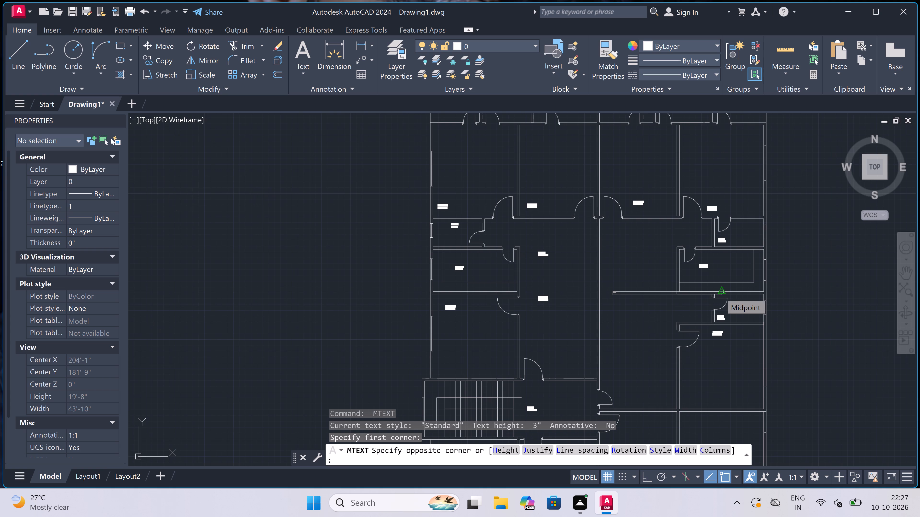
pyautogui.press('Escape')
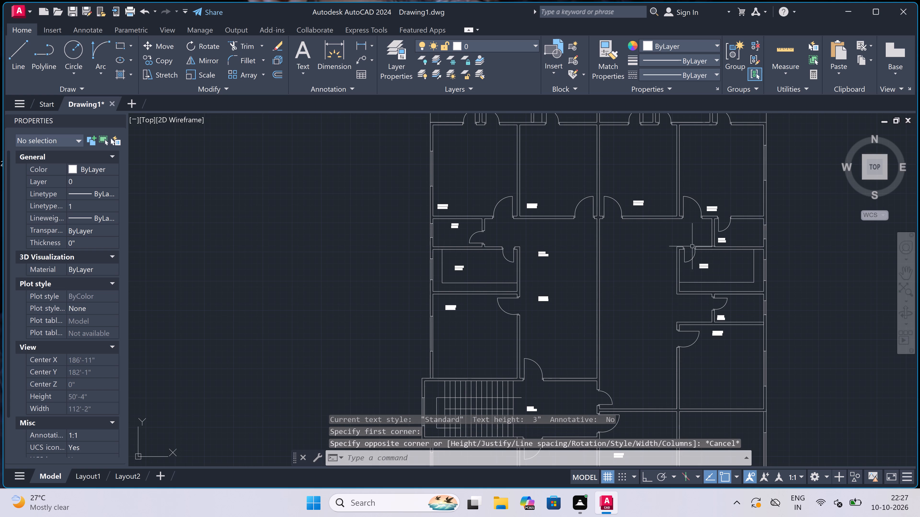
# Place a multiline text label in the open area west of the northeastern flat's kitchen, with DINING as its first line.
pyautogui.scroll(2, 713, 279)
pyautogui.press('space')
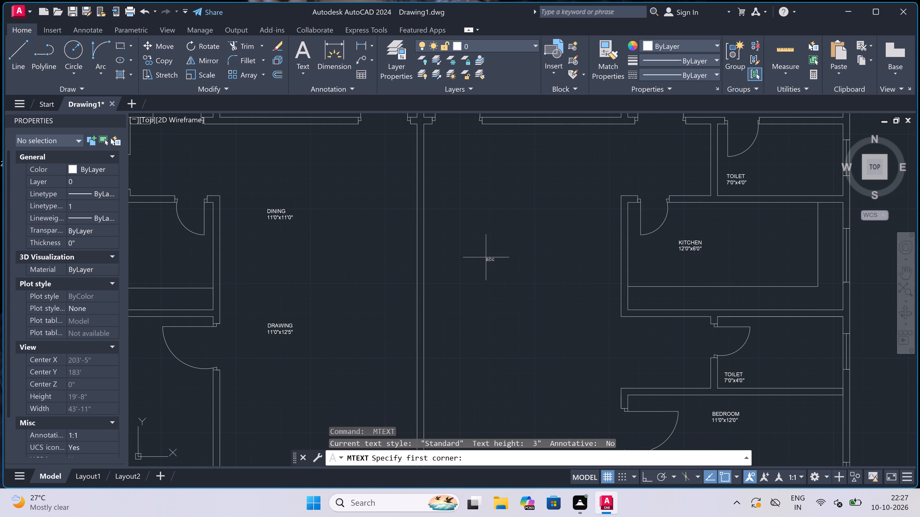
pyautogui.moveTo(470, 253); pyautogui.dragTo(473, 252)
pyautogui.click(779, 190)
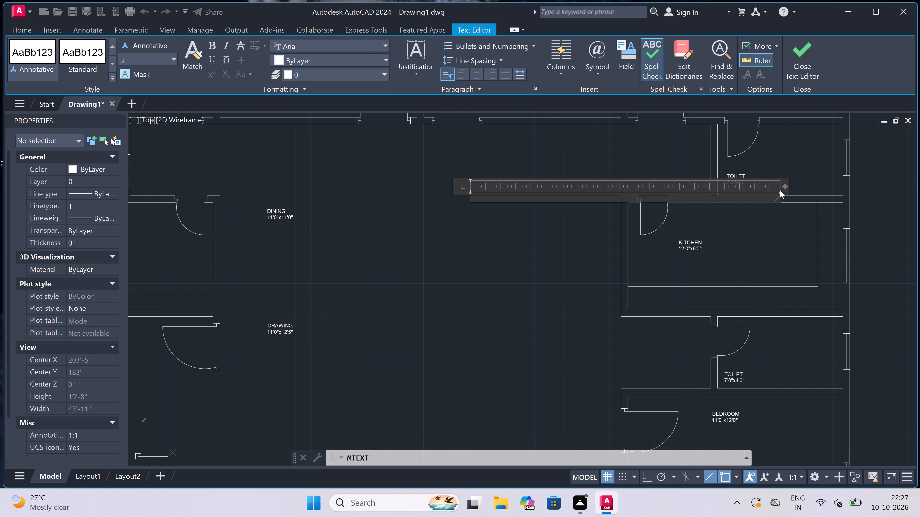
pyautogui.write('DIM')
pyautogui.press('BackSpace')
pyautogui.scroll(3, 476, 215)
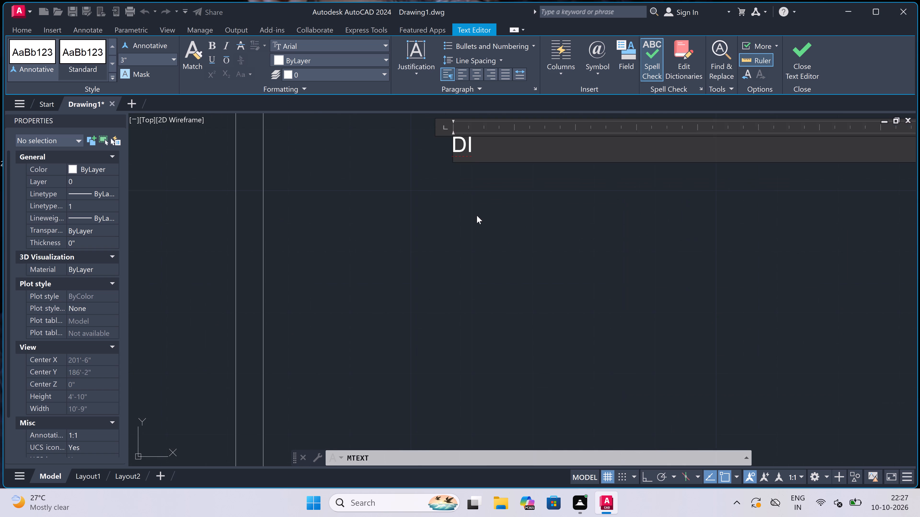
pyautogui.scroll(-4, 477, 258)
pyautogui.scroll(2, 488, 194)
pyautogui.scroll(3, 455, 317)
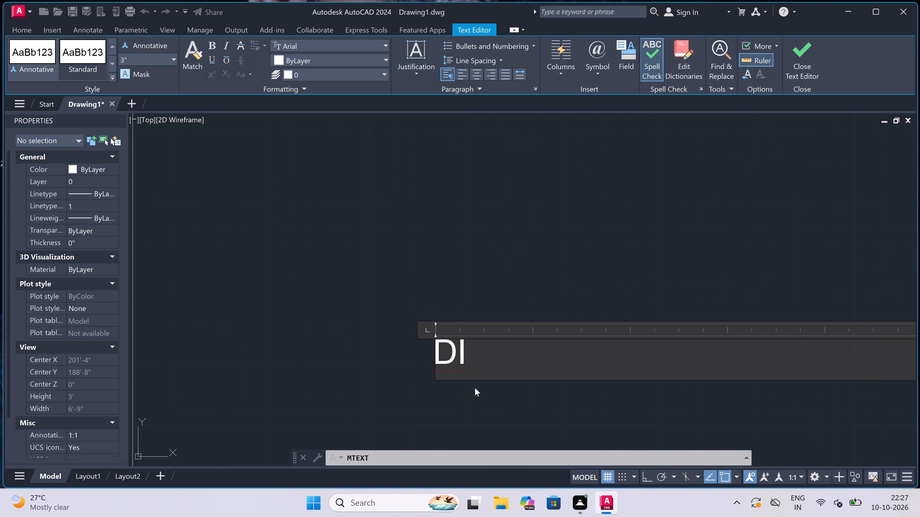
pyautogui.press('n')
pyautogui.write('ING')
pyautogui.press('Return')
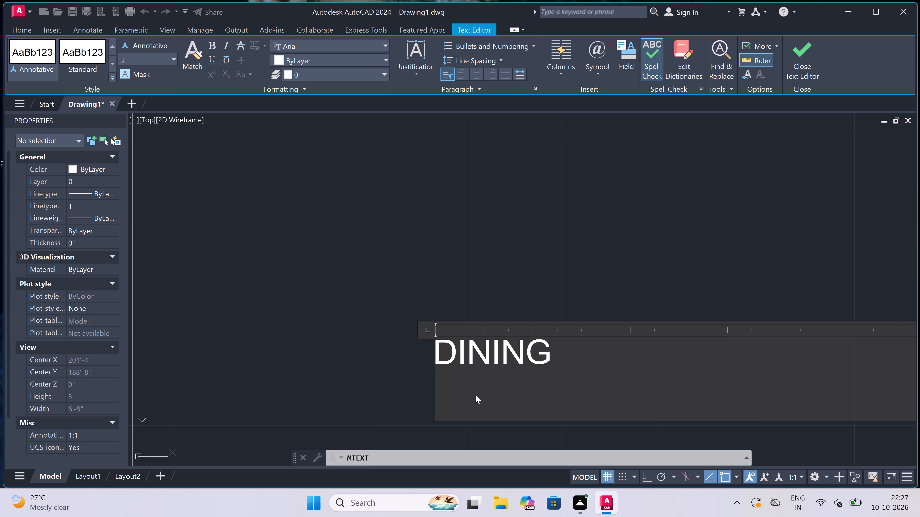
# Complete the dining label with the second line 11'0"x14'10" and finish the text.
pyautogui.write("11'0")
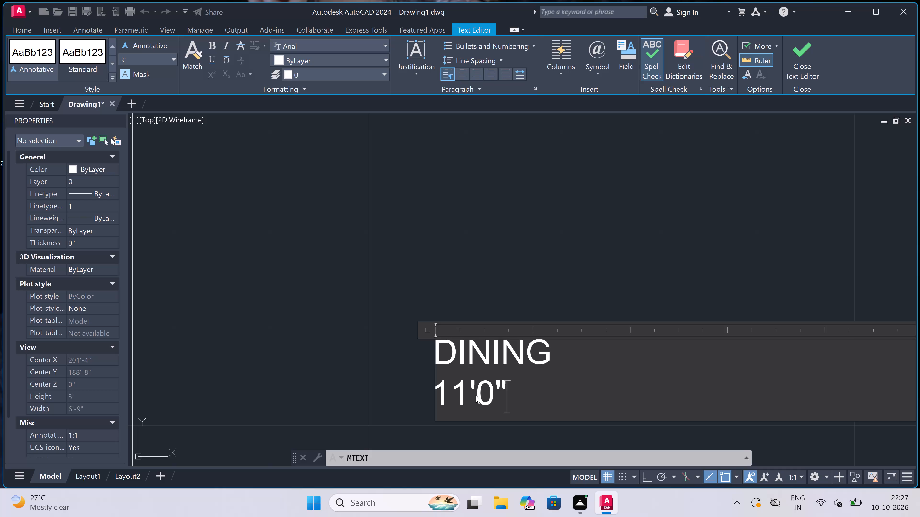
pyautogui.press('4')
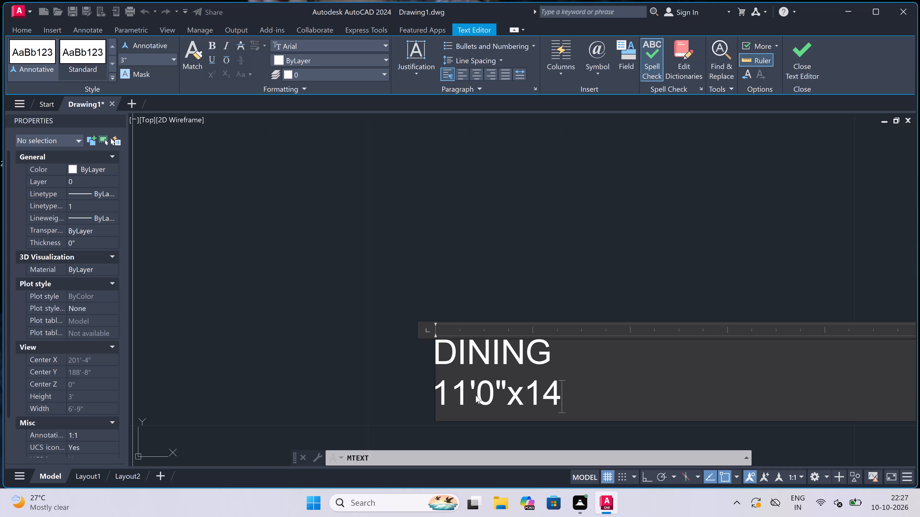
pyautogui.press('BackSpace')
pyautogui.write('4\'10"')
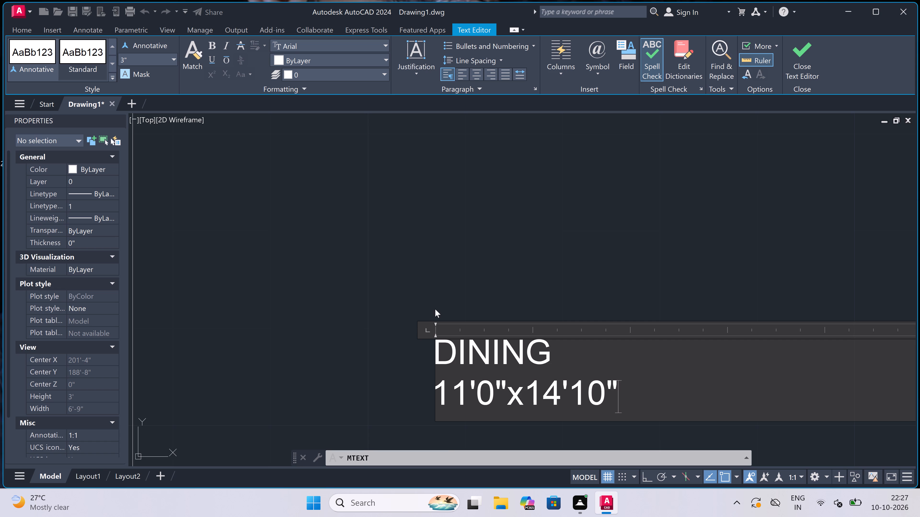
pyautogui.click(435, 280)
# Place a multiline text label south of the new dining label, west of the northeastern flat's 12'0" deep bedroom, with DRAWING as its first line.
pyautogui.scroll(-8, 435, 280)
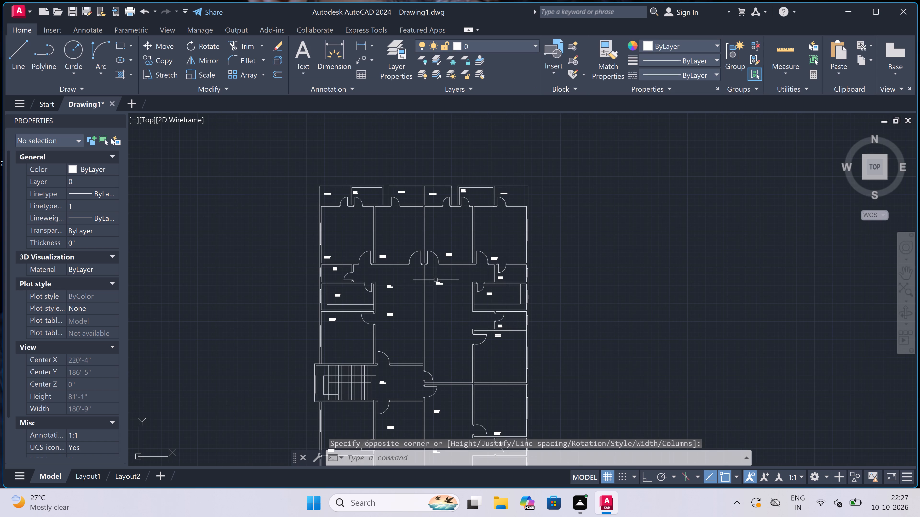
pyautogui.scroll(2, 434, 370)
pyautogui.press('space')
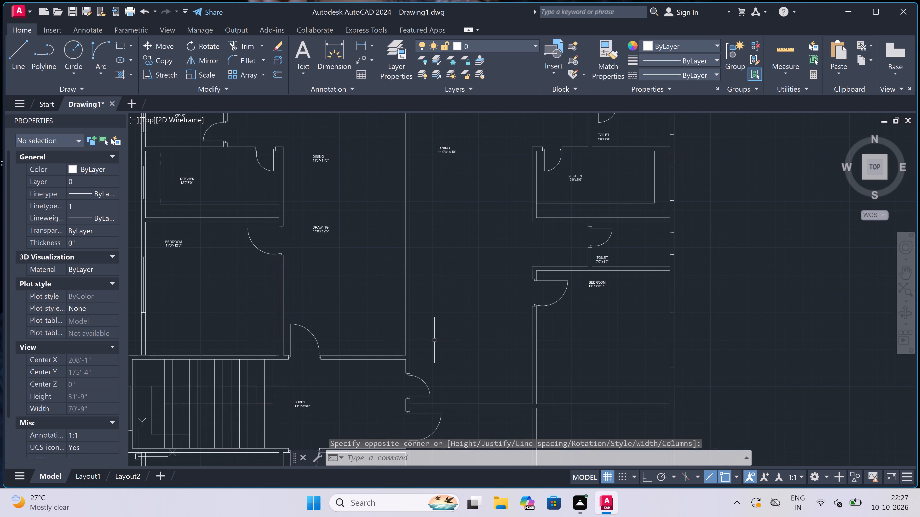
pyautogui.moveTo(423, 291); pyautogui.dragTo(430, 294)
pyautogui.click(667, 317)
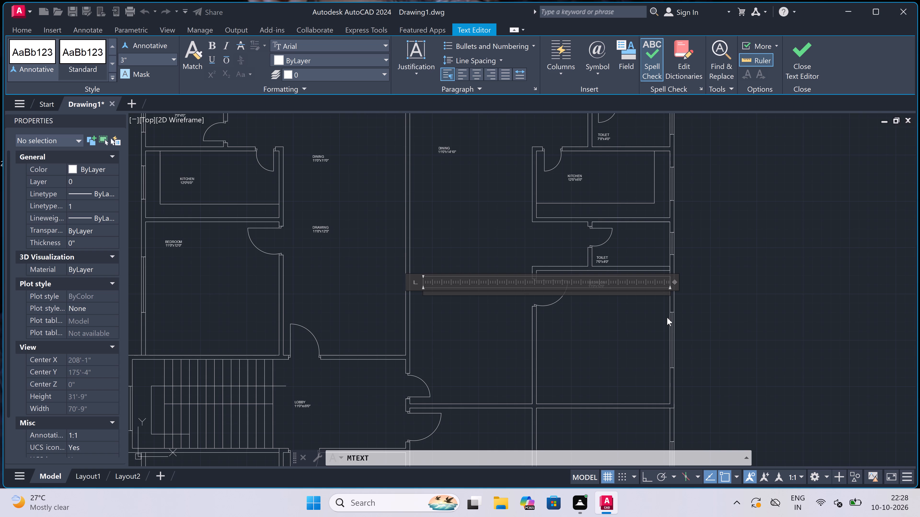
pyautogui.write('DR')
pyautogui.write('AW')
pyautogui.write('ING')
pyautogui.scroll(4, 433, 308)
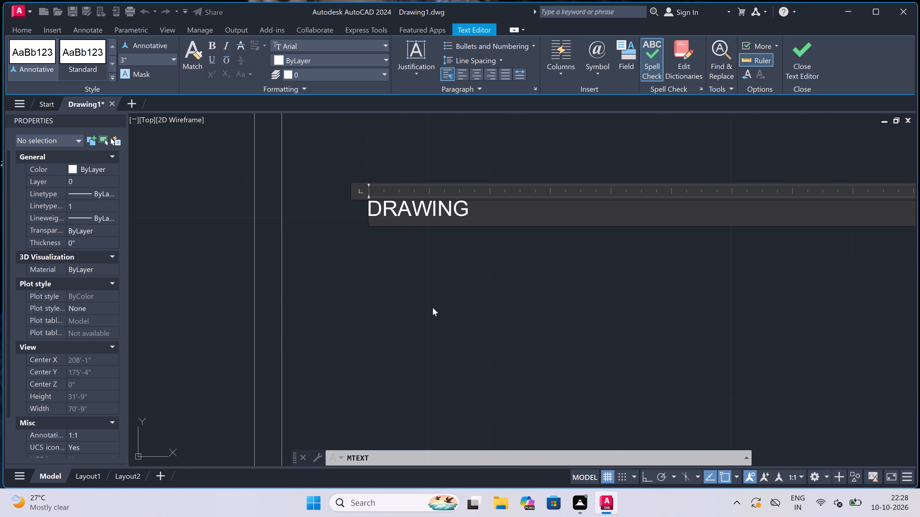
pyautogui.press('Return')
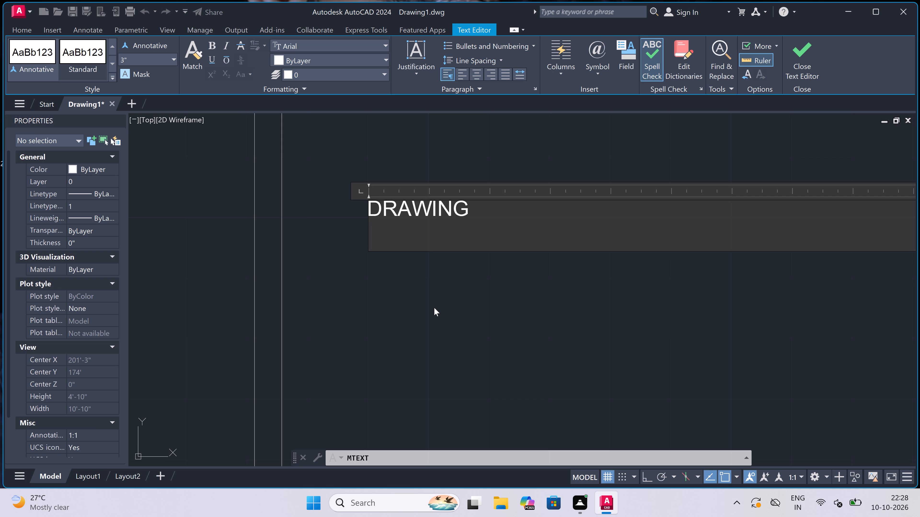
# Complete the northeastern flat's drawing label with the second line 11'0"x12'5" and finish the text.
pyautogui.write("11'0")
pyautogui.press('.')
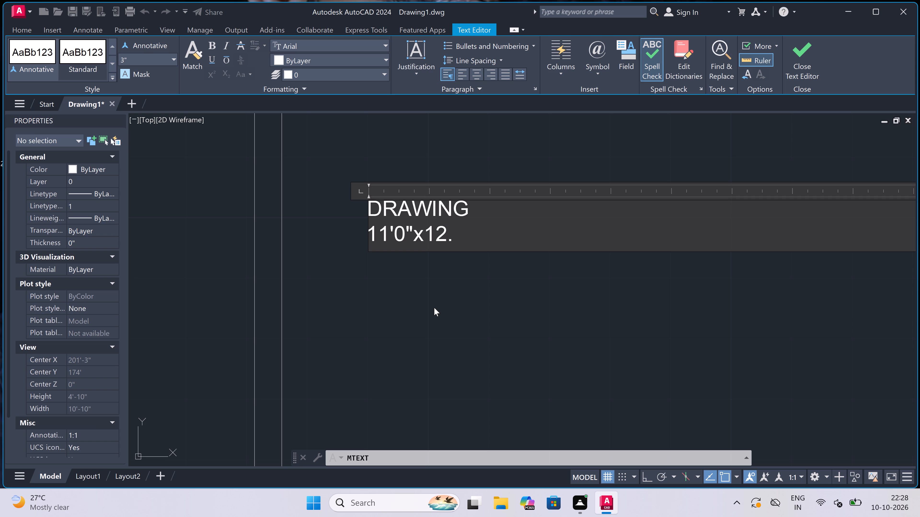
pyautogui.write('5"')
pyautogui.press('BackSpace')
pyautogui.press('BackSpace')
pyautogui.press('BackSpace')
pyautogui.write("'5")
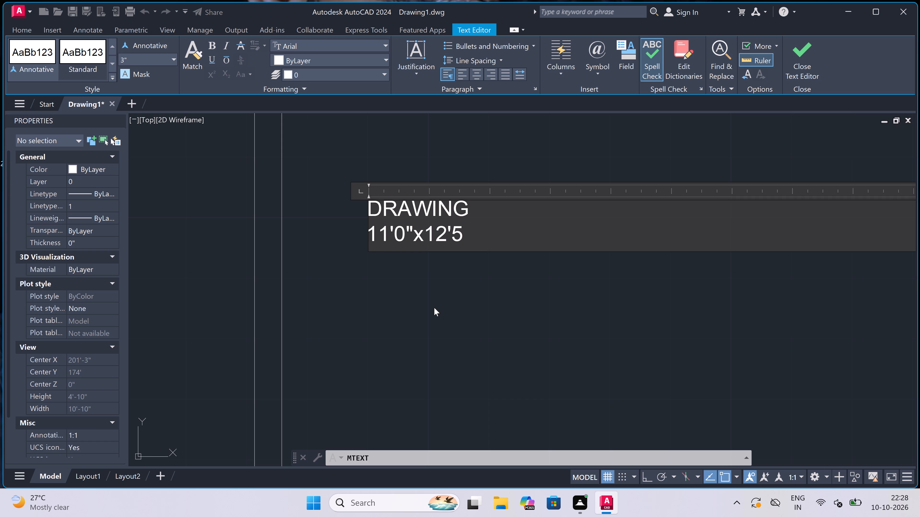
pyautogui.hotkey('shift', '"')
pyautogui.moveTo(407, 315); pyautogui.dragTo(409, 309)
# Select all multiline text labels similar to the northwestern flat's 11'0"x13'0" bedroom label and set their text height to 5".
pyautogui.scroll(-7, 409, 270)
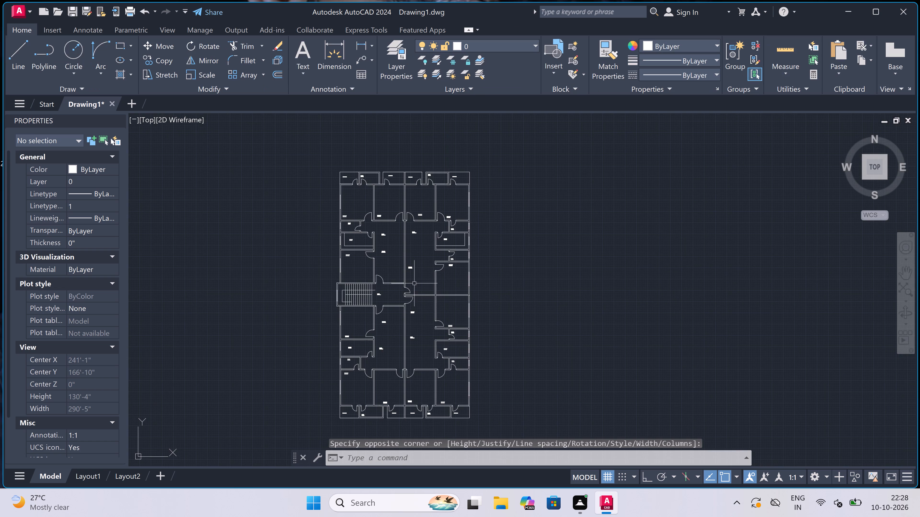
pyautogui.scroll(3, 418, 285)
pyautogui.scroll(-2, 419, 285)
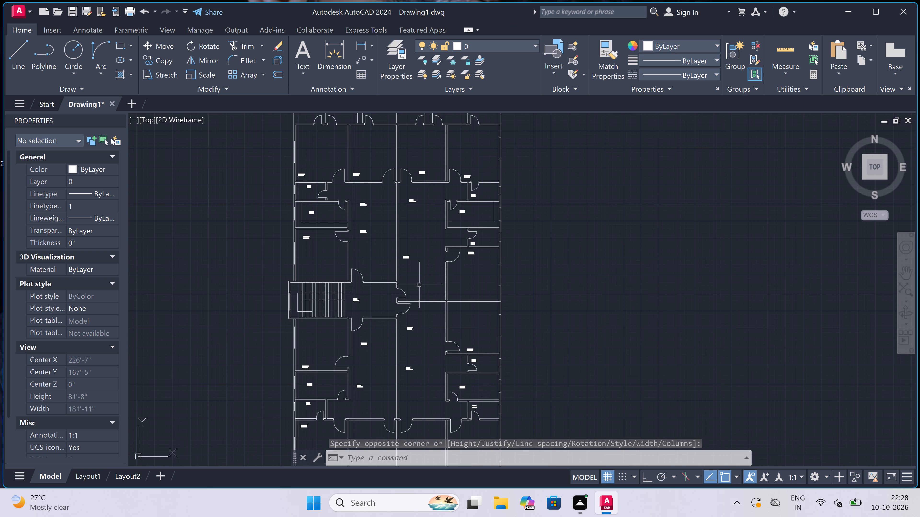
pyautogui.scroll(-1, 419, 285)
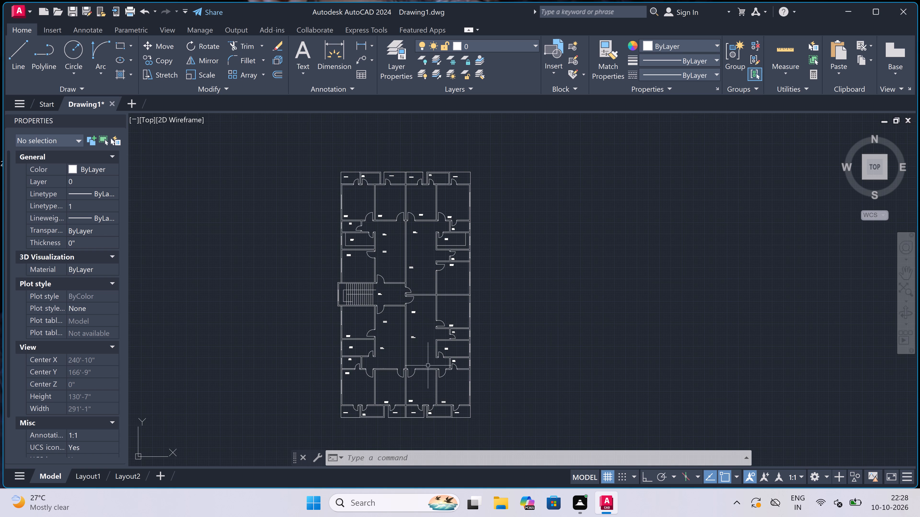
pyautogui.scroll(-2, 436, 252)
pyautogui.scroll(3, 424, 233)
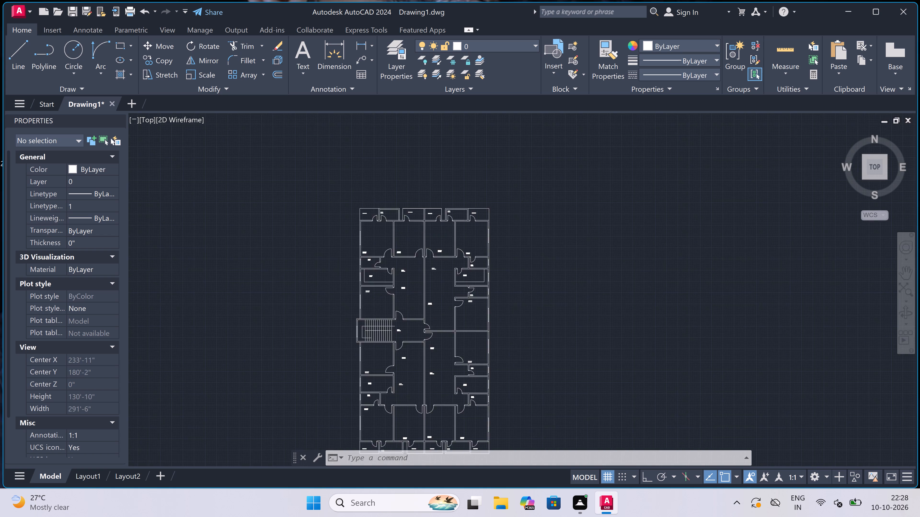
pyautogui.scroll(5, 380, 264)
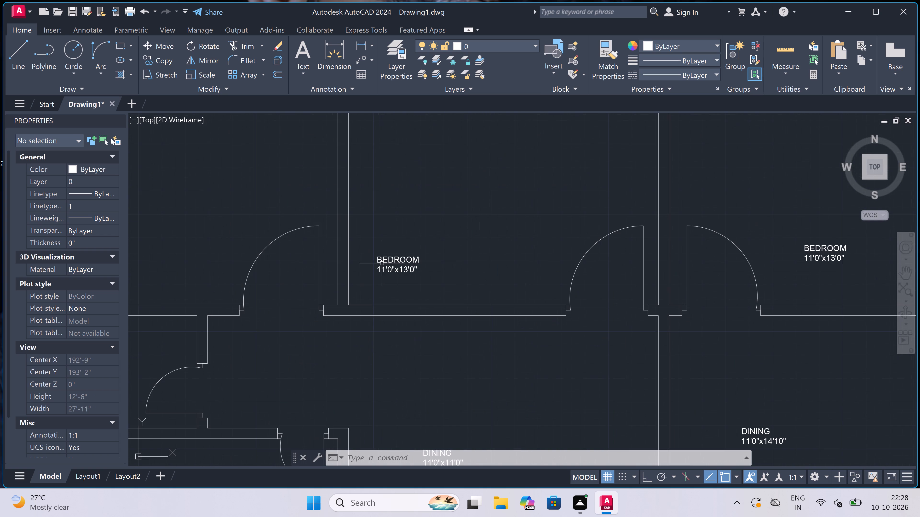
pyautogui.click(390, 260)
pyautogui.rightClick(427, 212)
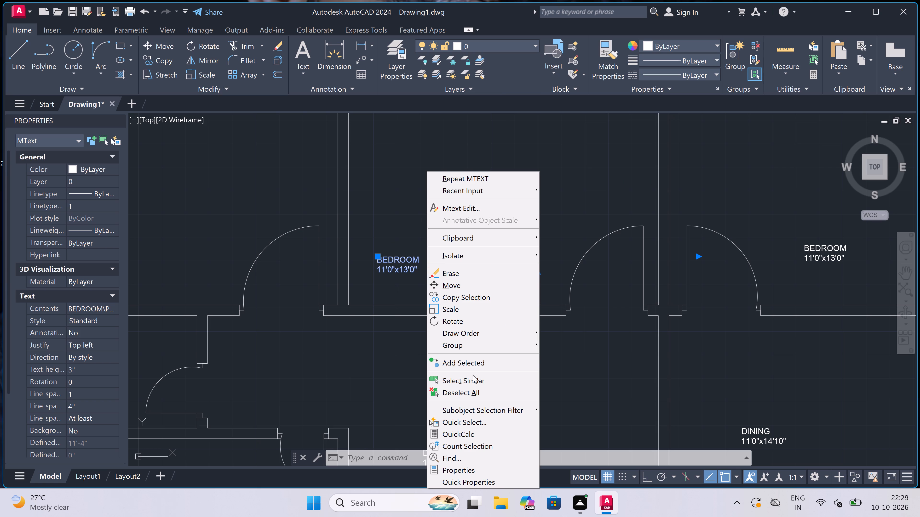
pyautogui.click(459, 379)
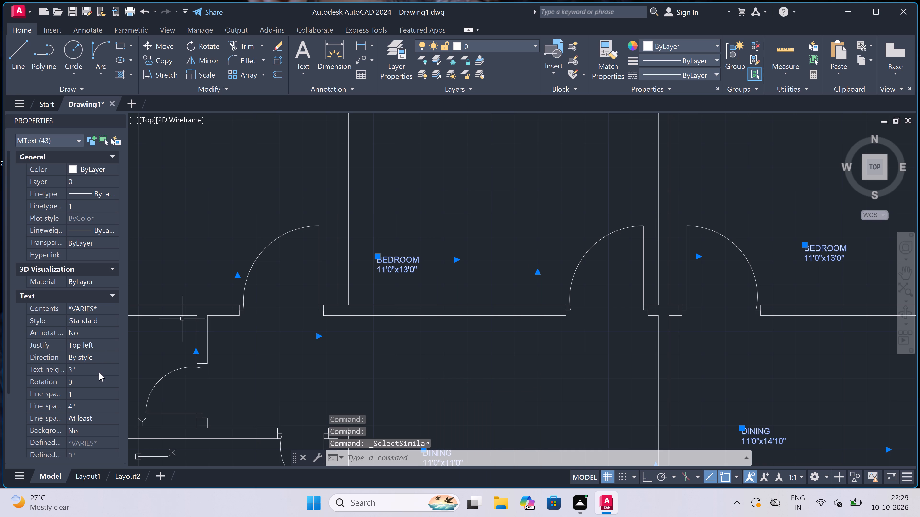
pyautogui.click(97, 370)
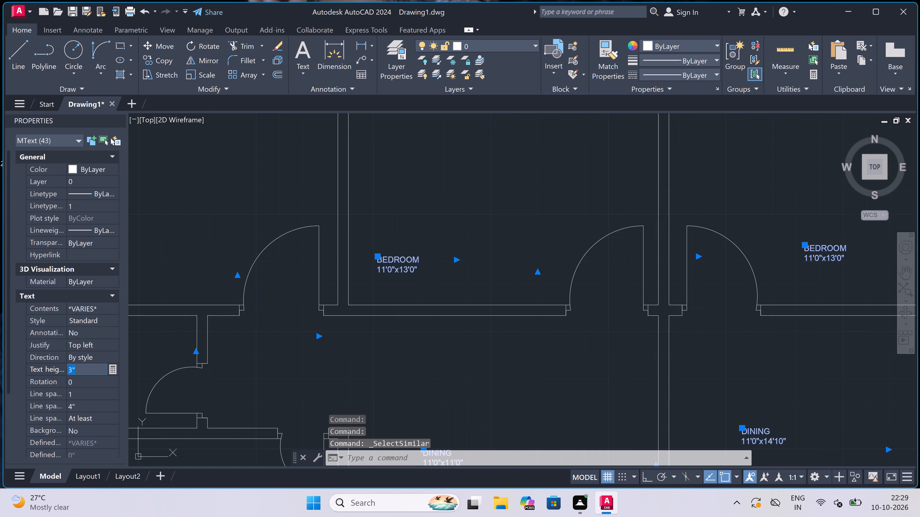
pyautogui.press('BackSpace')
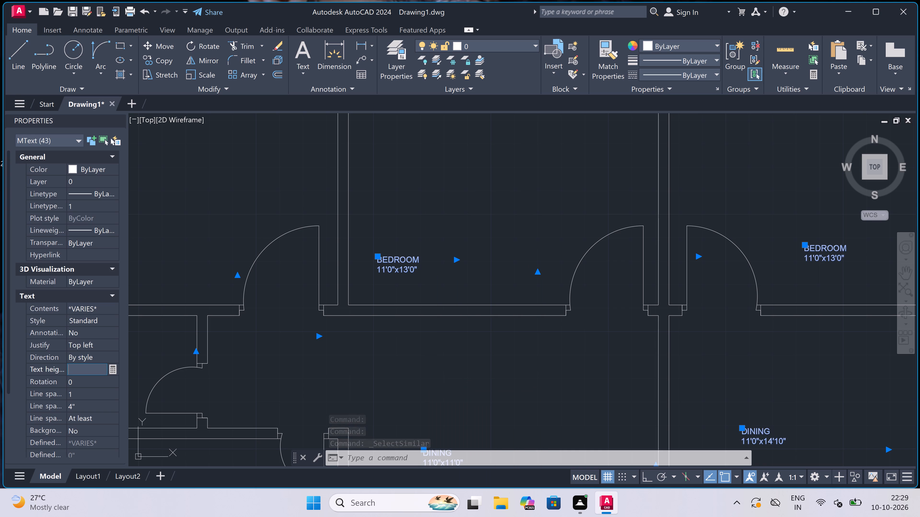
pyautogui.press('5')
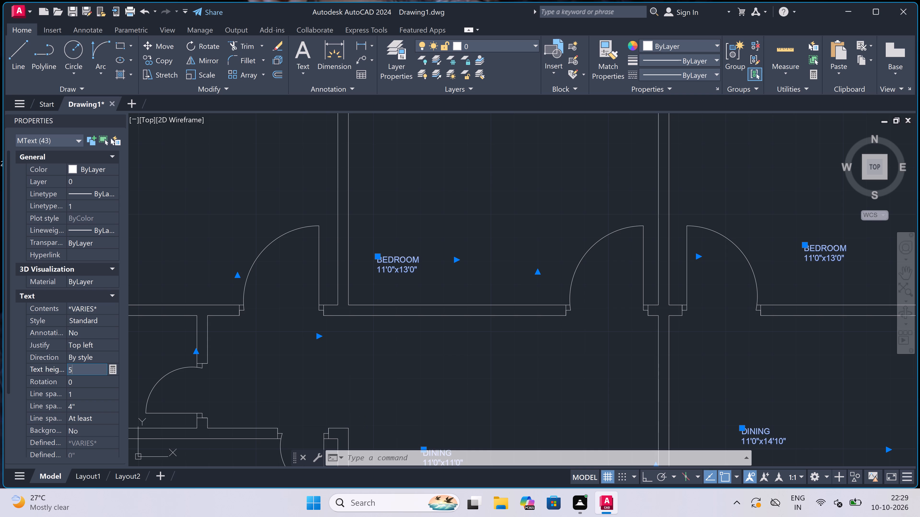
pyautogui.hotkey('shift', '"')
pyautogui.click(462, 251)
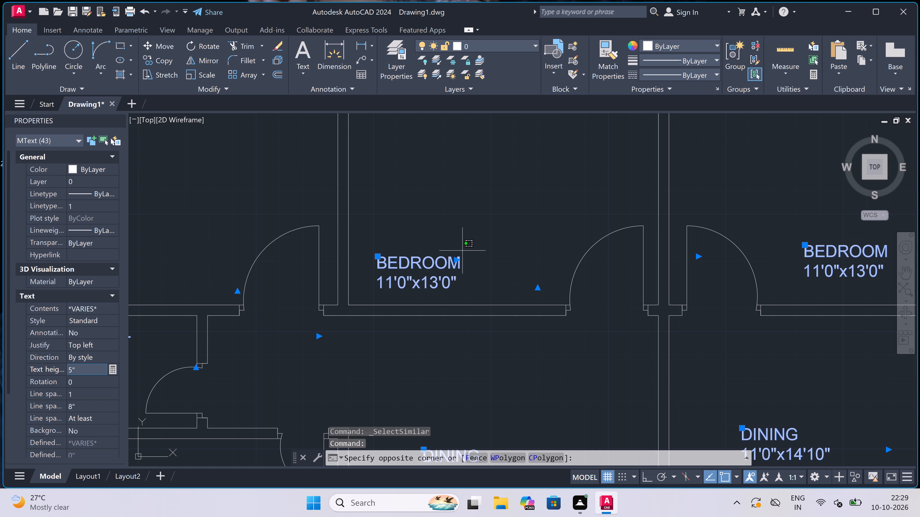
pyautogui.press('Escape')
pyautogui.press('Escape')
# Examine the enlarged room labels around the lobby and southern flats to check how they fit within their rooms.
pyautogui.scroll(-4, 463, 252)
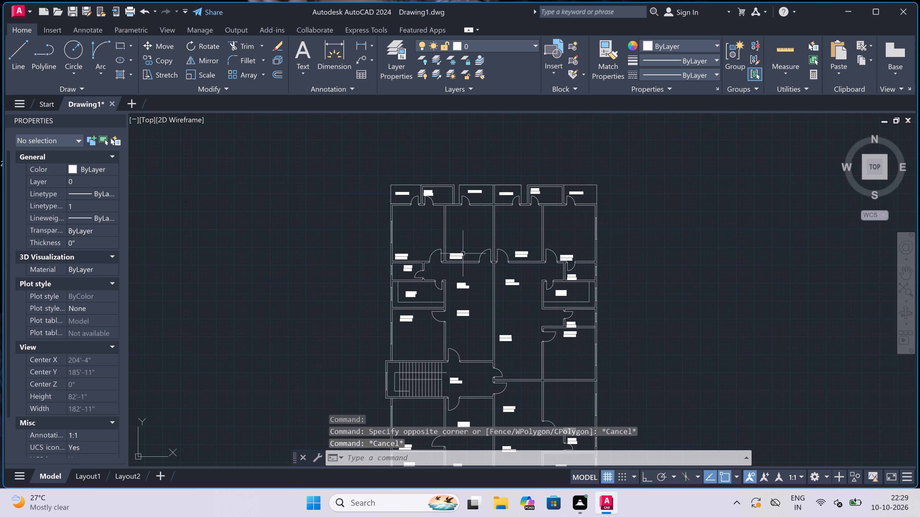
pyautogui.scroll(-2, 463, 253)
pyautogui.scroll(2, 476, 326)
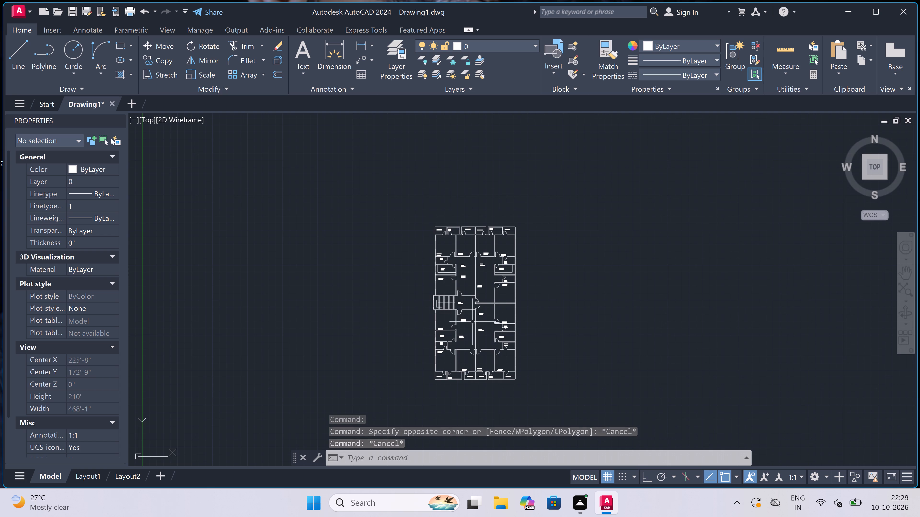
pyautogui.scroll(2, 476, 324)
pyautogui.scroll(-1, 486, 315)
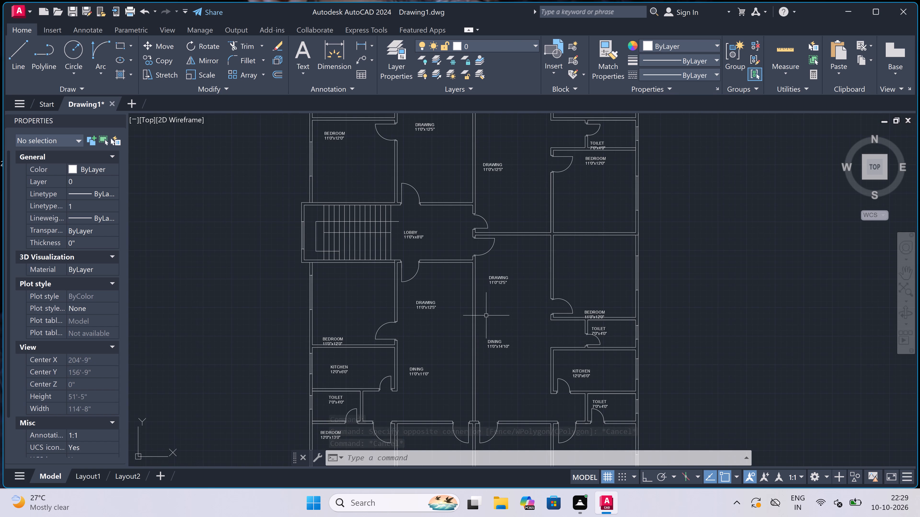
pyautogui.scroll(-1, 490, 312)
pyautogui.scroll(2, 509, 288)
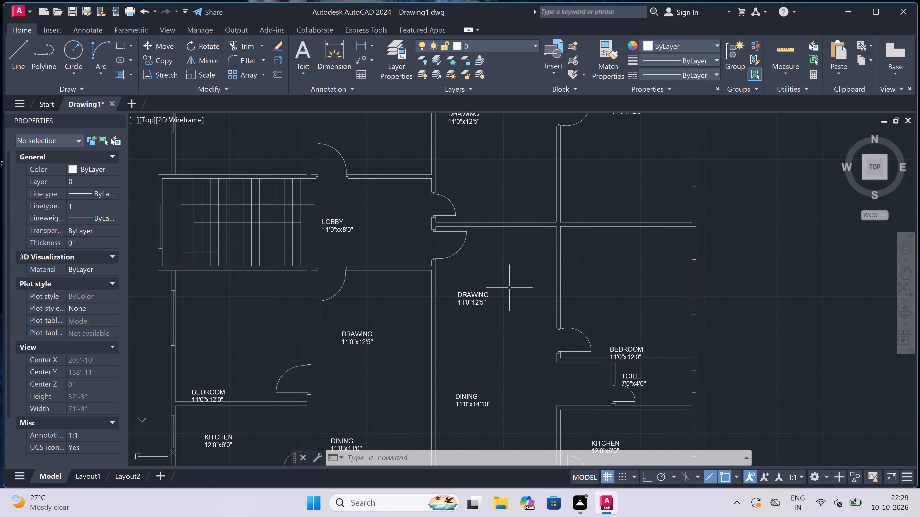
pyautogui.scroll(-1, 509, 288)
pyautogui.scroll(1, 323, 351)
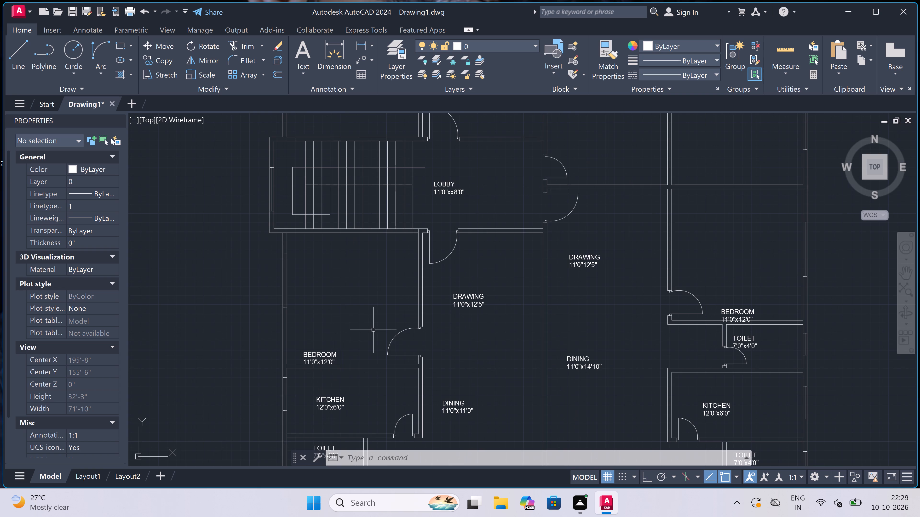
pyautogui.scroll(-2, 373, 330)
pyautogui.scroll(2, 387, 300)
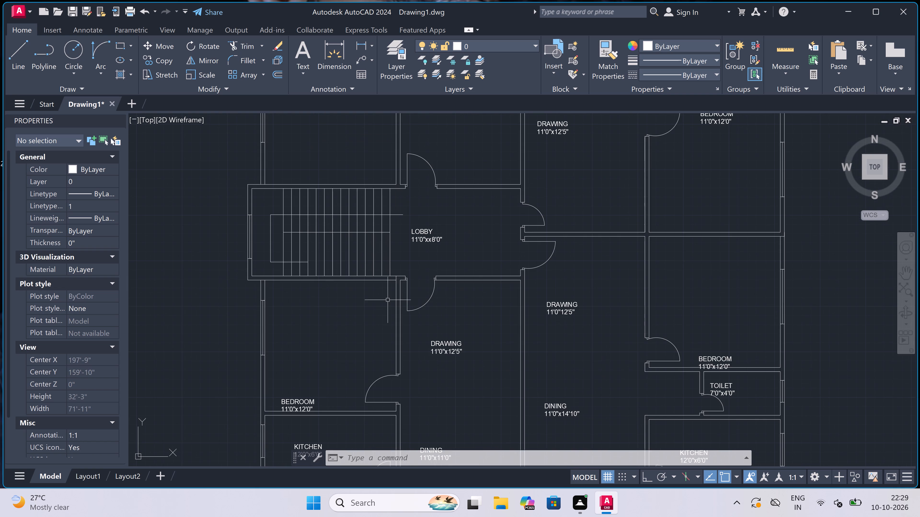
pyautogui.scroll(-2, 388, 300)
pyautogui.scroll(2, 287, 390)
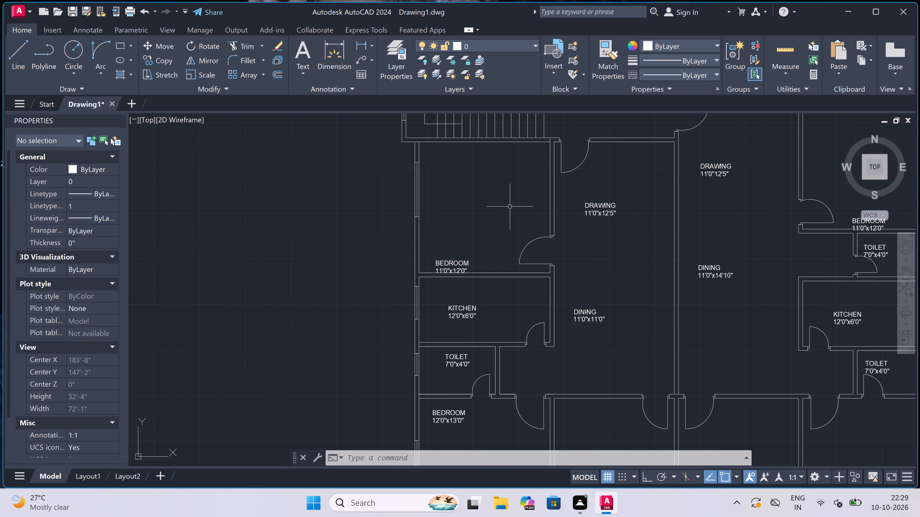
# Move the southwestern flat's 11'0"x12'0" bedroom label slightly northeast, clear of the wall above the kitchen.
pyautogui.scroll(2, 485, 208)
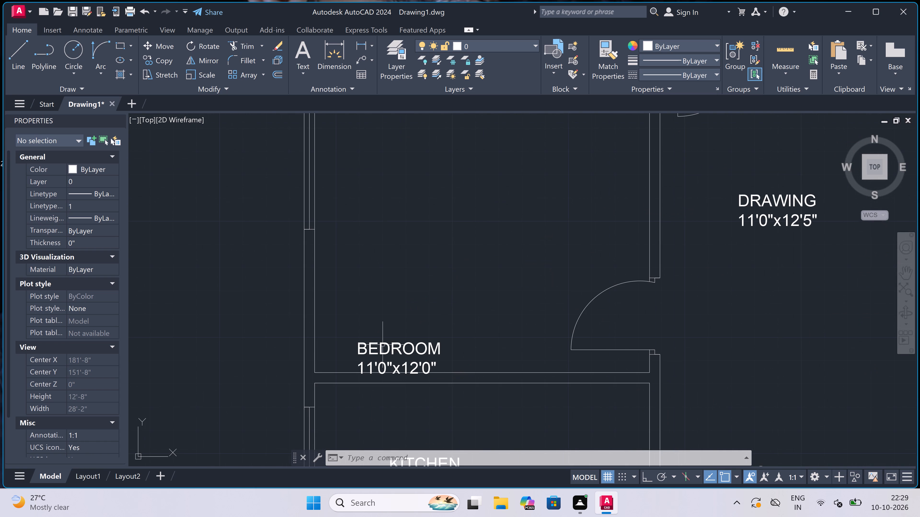
pyautogui.click(383, 343)
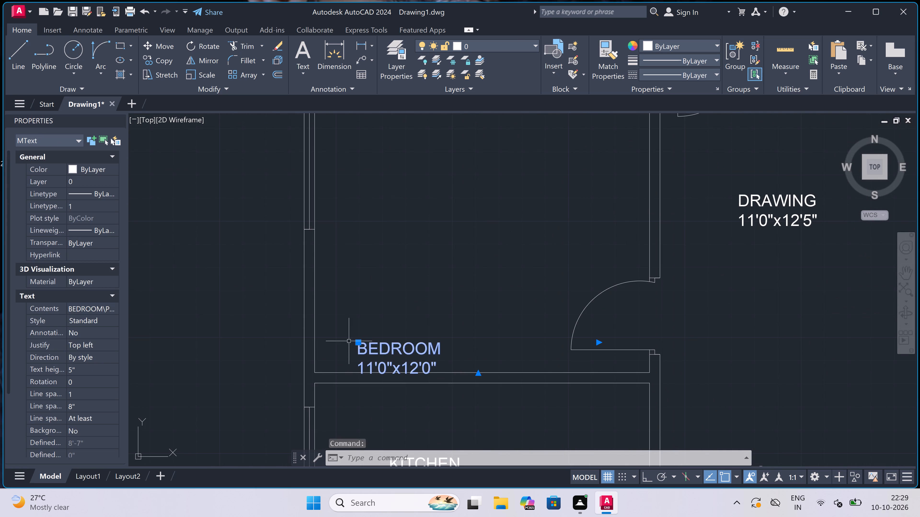
pyautogui.click(358, 341)
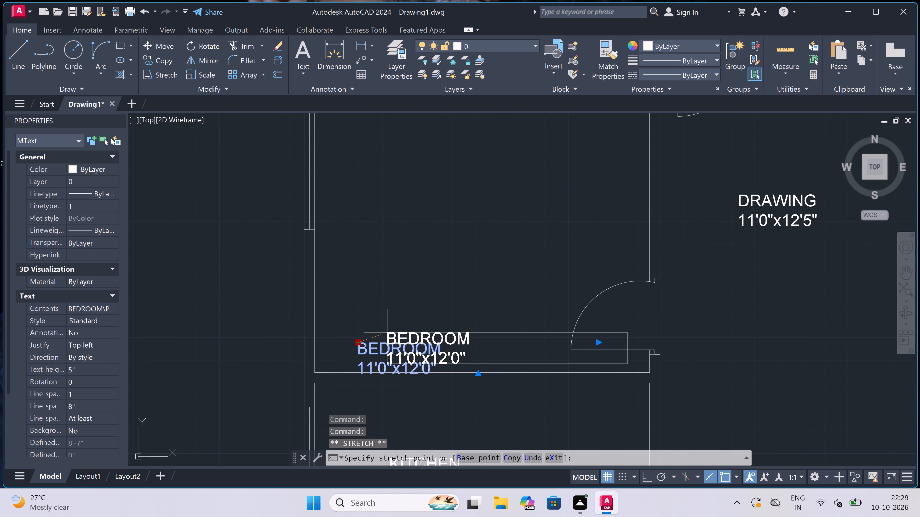
pyautogui.scroll(2, 387, 332)
pyautogui.click(392, 331)
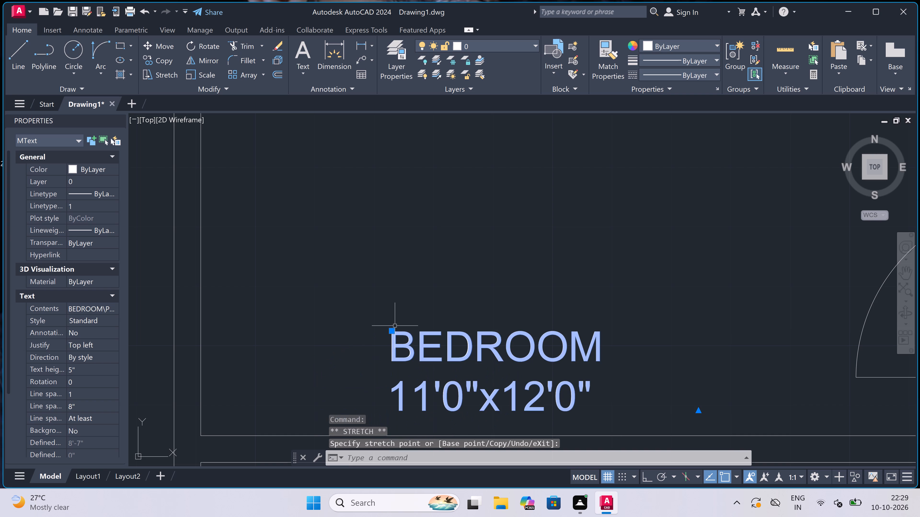
pyautogui.press('Escape')
# Move the southeastern flat's 11'0"x12'0" bedroom label northeast, clear of the wall above the toilet.
pyautogui.scroll(-4, 395, 326)
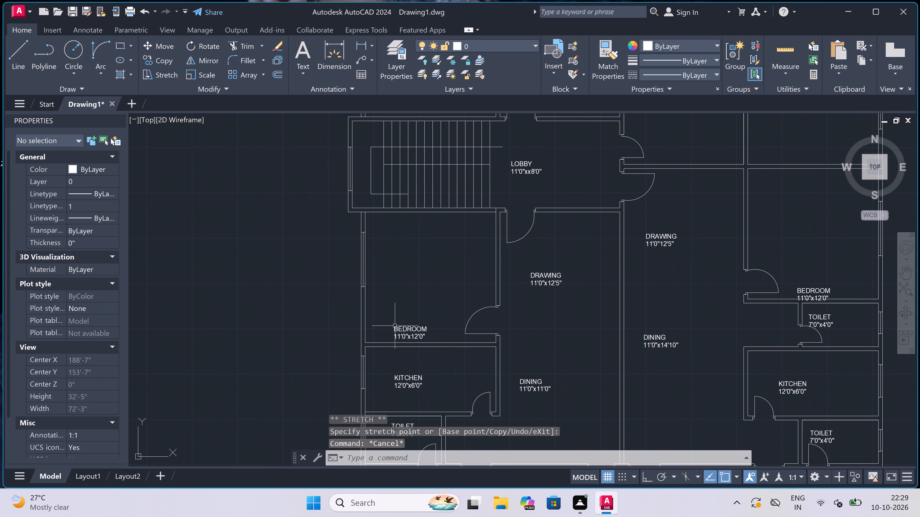
pyautogui.scroll(-3, 395, 326)
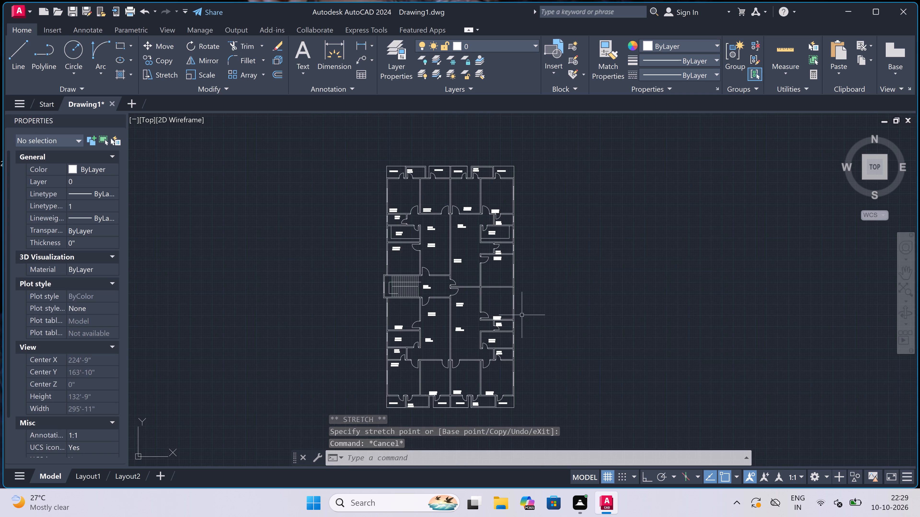
pyautogui.scroll(4, 506, 315)
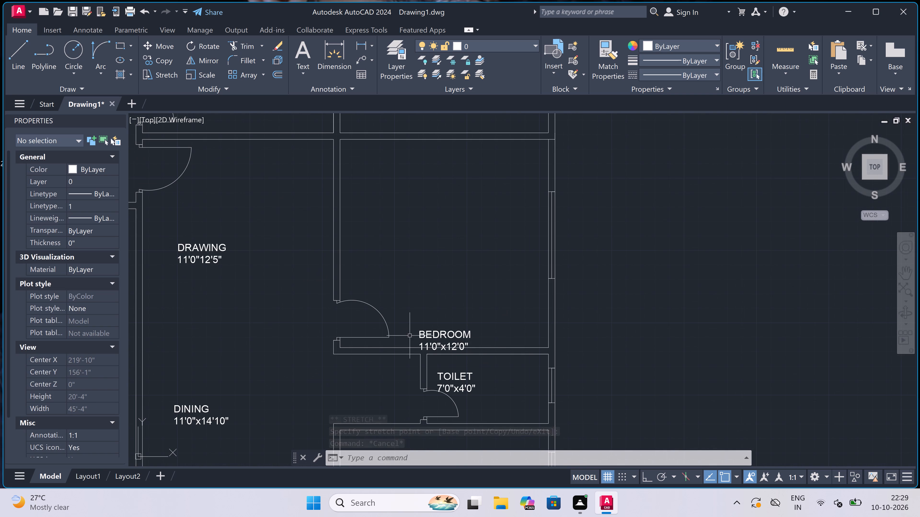
pyautogui.scroll(2, 411, 334)
pyautogui.click(448, 328)
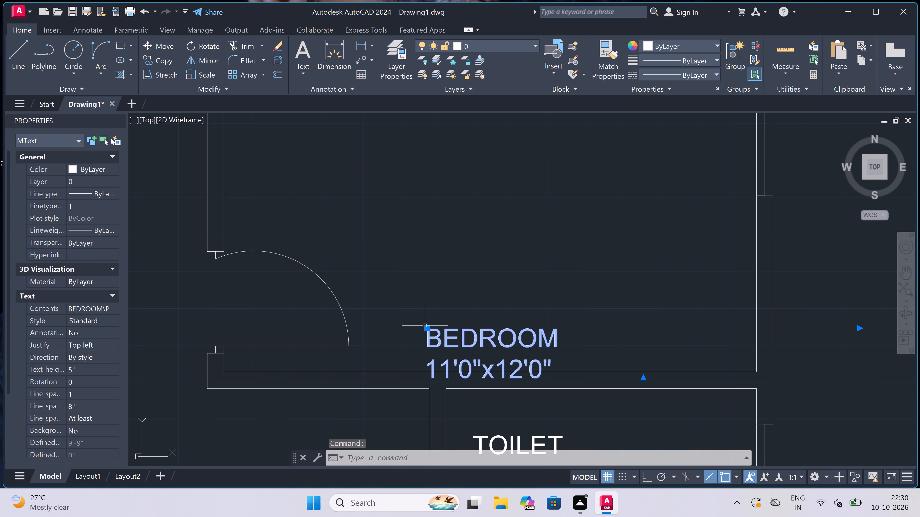
pyautogui.click(425, 326)
pyautogui.click(537, 303)
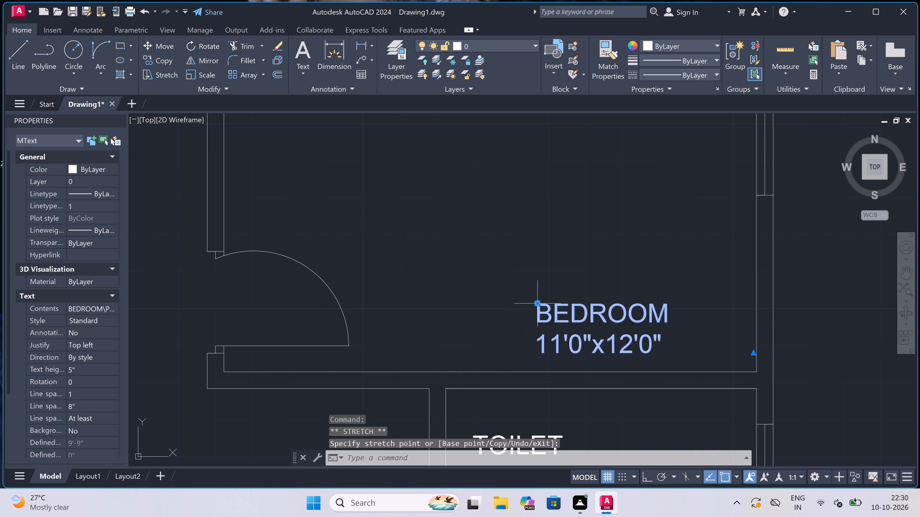
pyautogui.press('Escape')
# Move the 7'0"x4'0" toilet label south of the southeastern flat's 11'0"x12'0" bedroom slightly north, clear of the door swing.
pyautogui.scroll(-3, 494, 290)
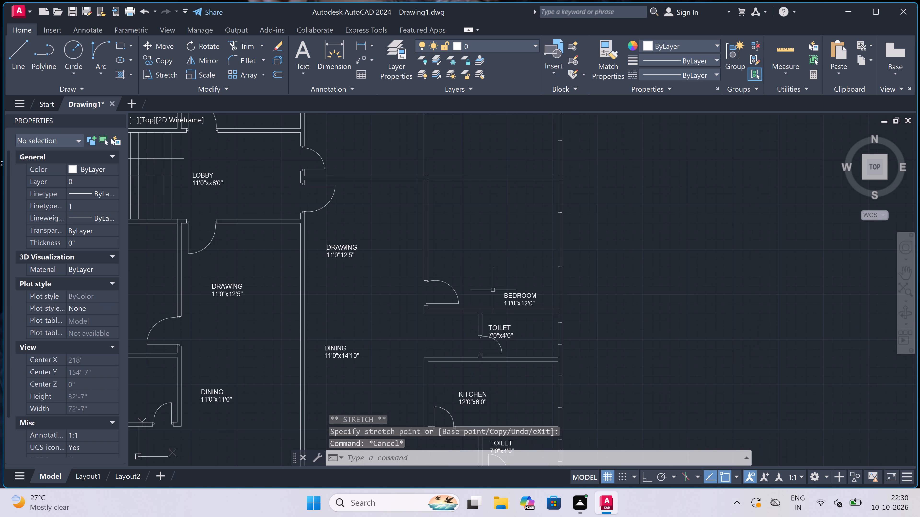
pyautogui.scroll(-3, 493, 290)
pyautogui.scroll(6, 491, 302)
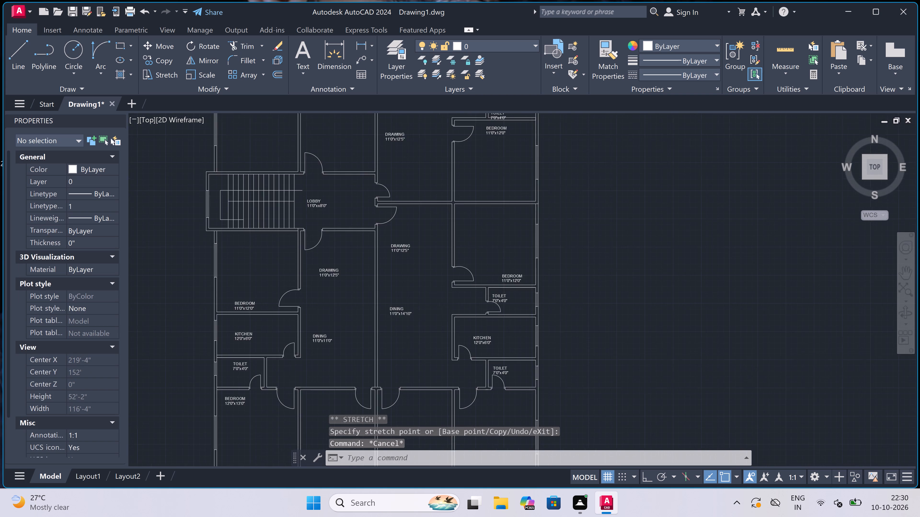
pyautogui.click(492, 314)
pyautogui.scroll(2, 492, 306)
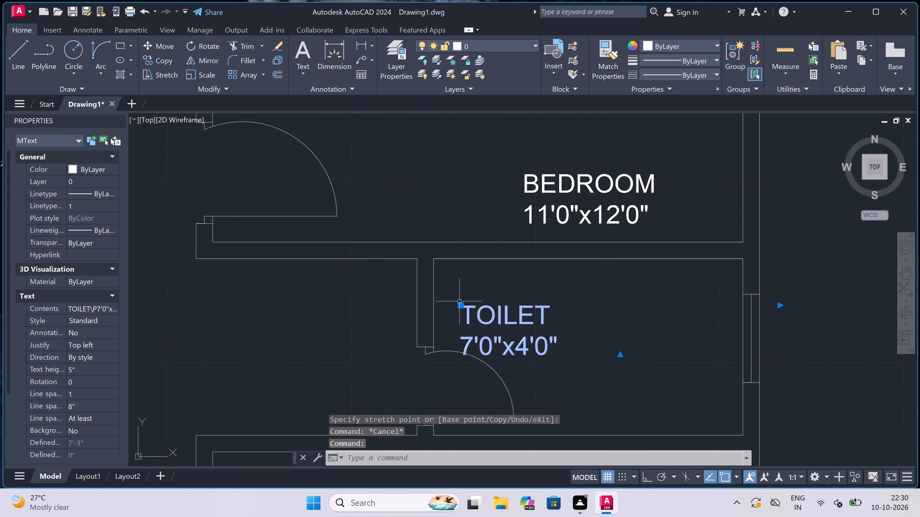
pyautogui.click(460, 305)
pyautogui.click(464, 276)
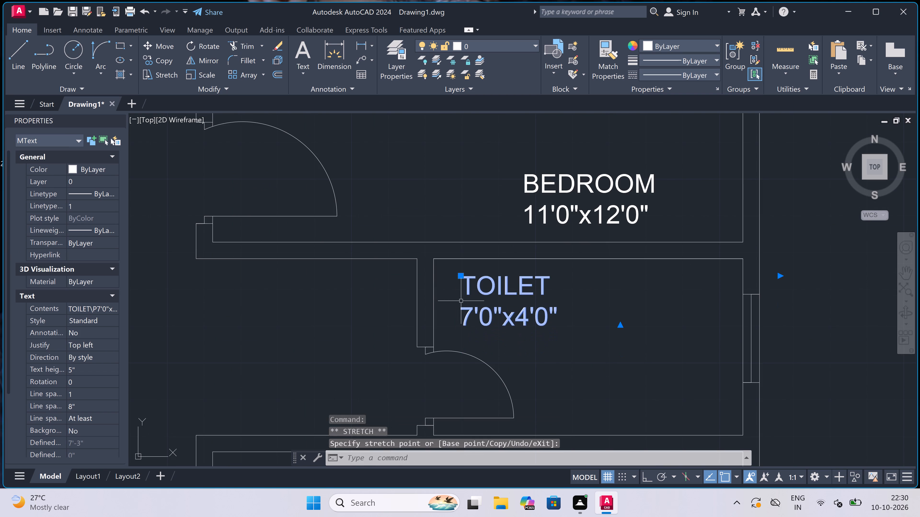
pyautogui.press('Escape')
# Draw an L-shaped counter line in the southeastern kitchen, about 10'-8" east from the west wall, turning south to the south wall.
pyautogui.scroll(-5, 501, 253)
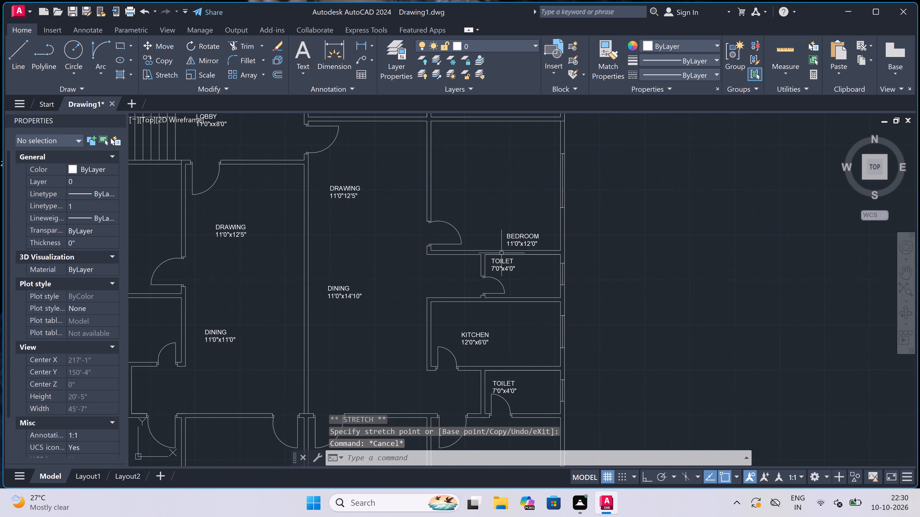
pyautogui.scroll(-1, 501, 253)
pyautogui.scroll(3, 492, 296)
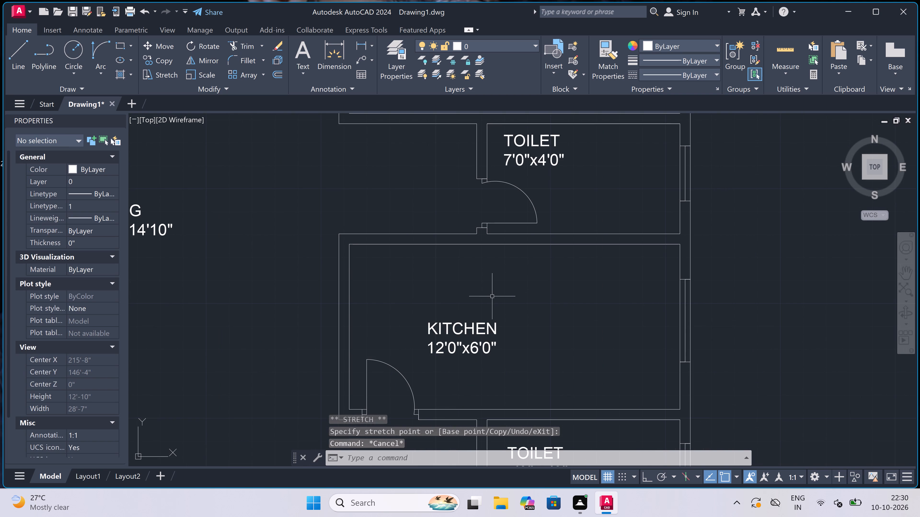
pyautogui.press('l')
pyautogui.press('space')
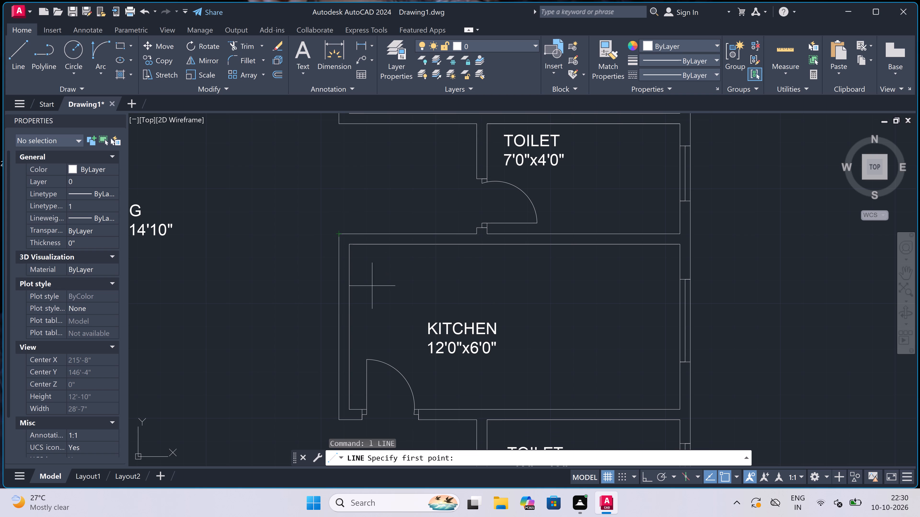
pyautogui.click(347, 279)
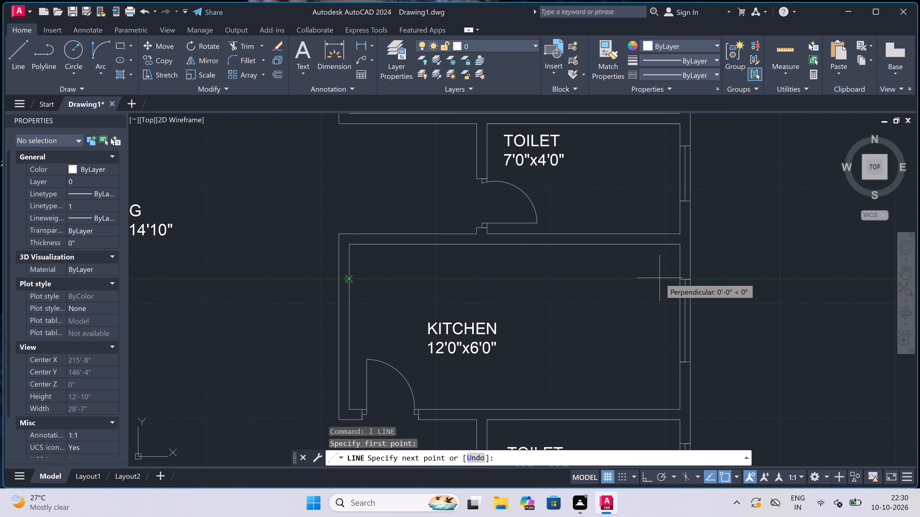
pyautogui.click(638, 275)
pyautogui.press('F8')
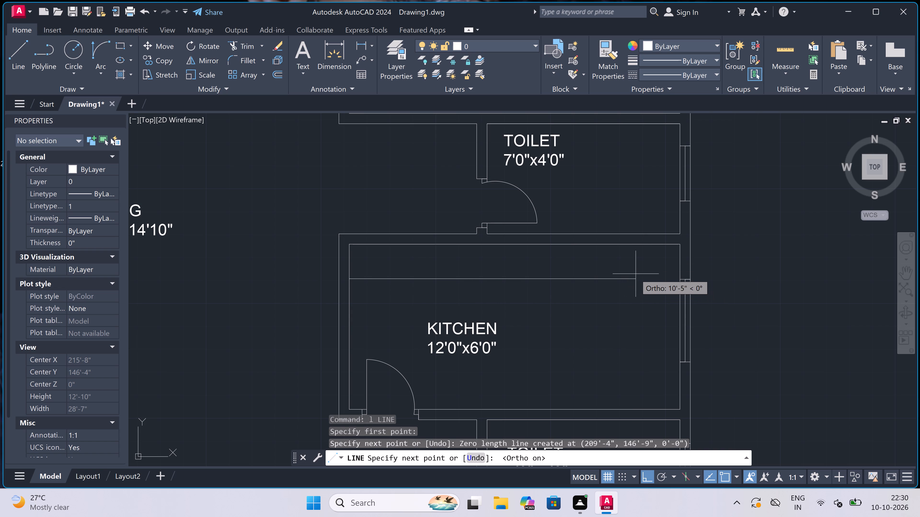
pyautogui.click(637, 281)
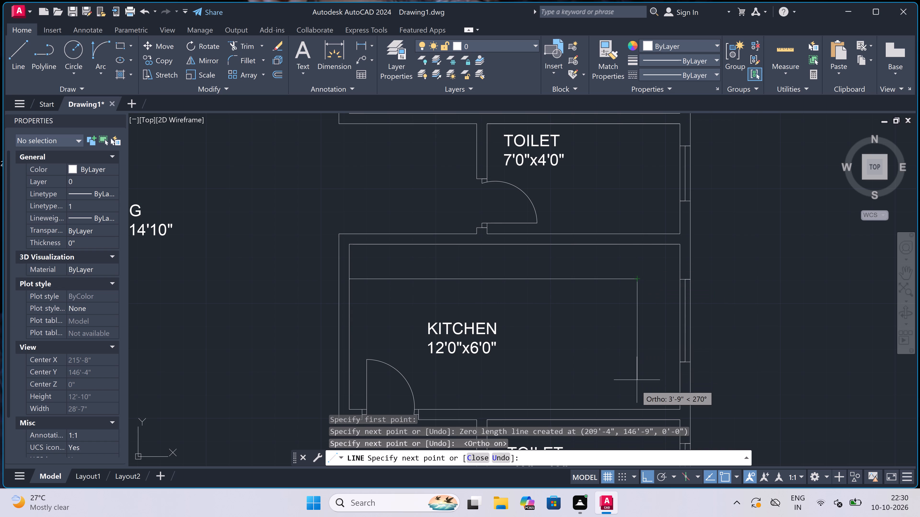
pyautogui.hotkey('ctrl', 'z')
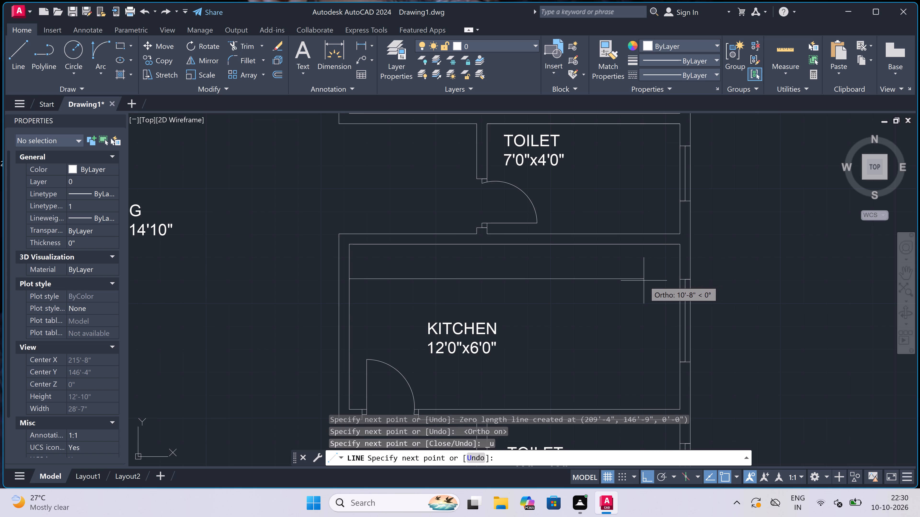
pyautogui.click(641, 281)
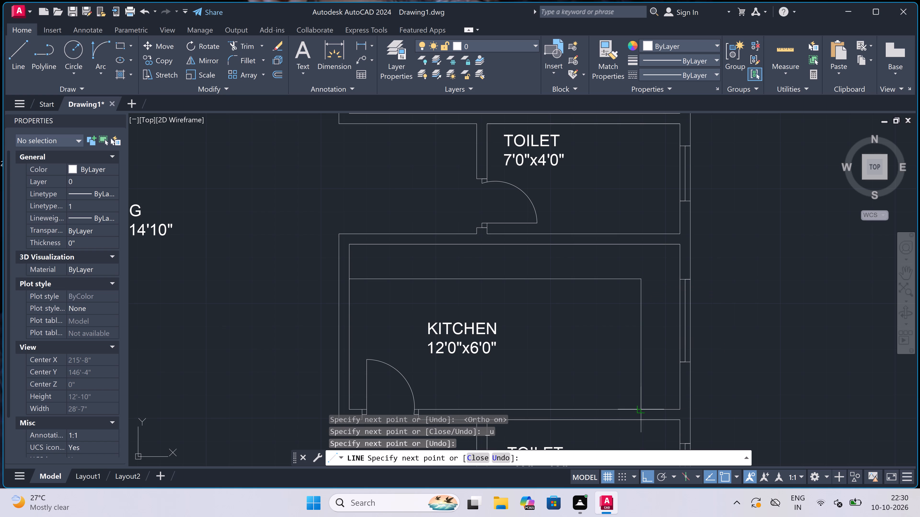
pyautogui.click(642, 409)
pyautogui.press('Escape')
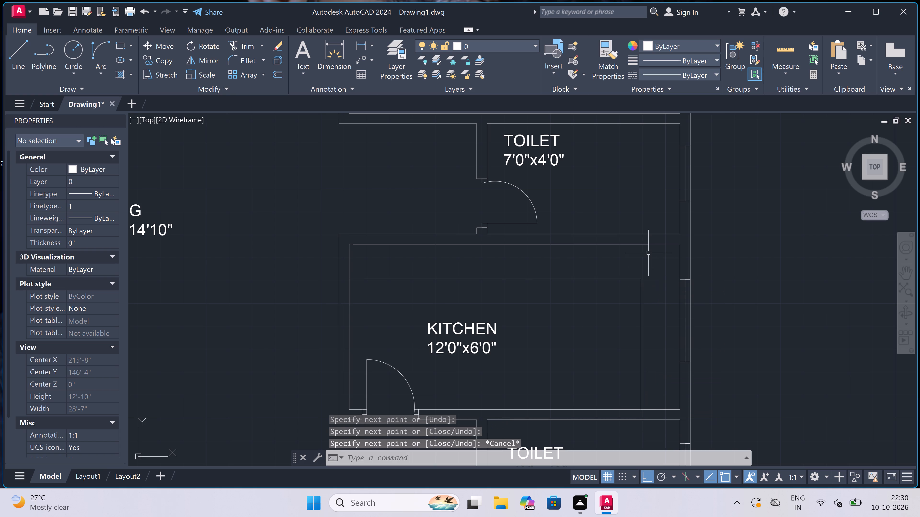
# Draw a matching L-shaped counter line in the southwestern kitchen, about 4'-7" north from the south wall, turning east to the east wall.
pyautogui.scroll(-3, 648, 253)
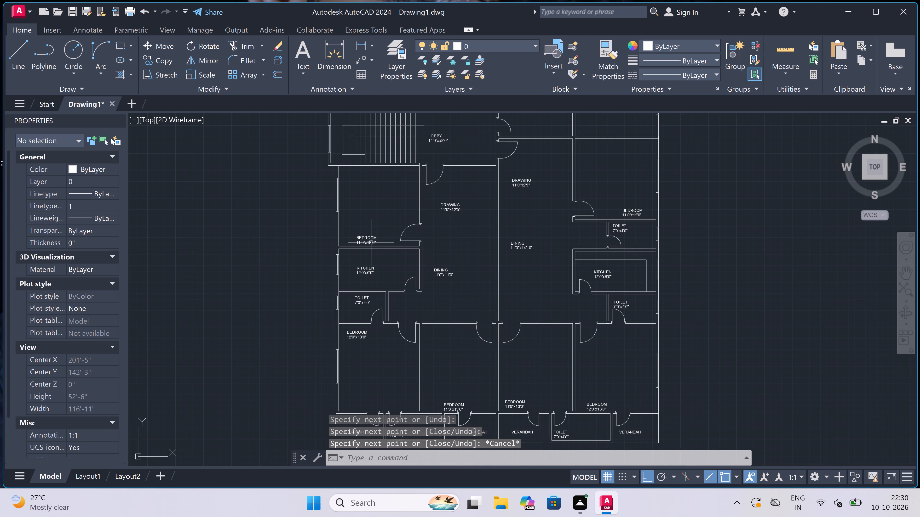
pyautogui.scroll(2, 325, 252)
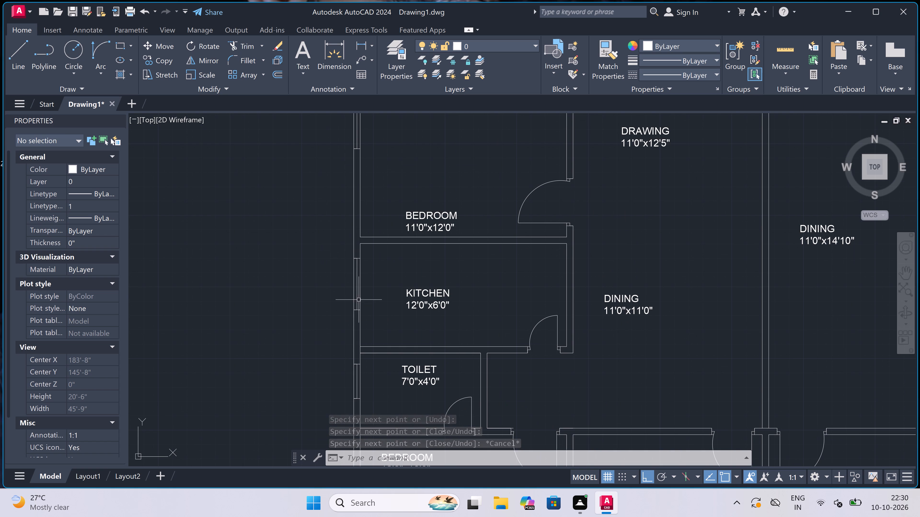
pyautogui.press('space')
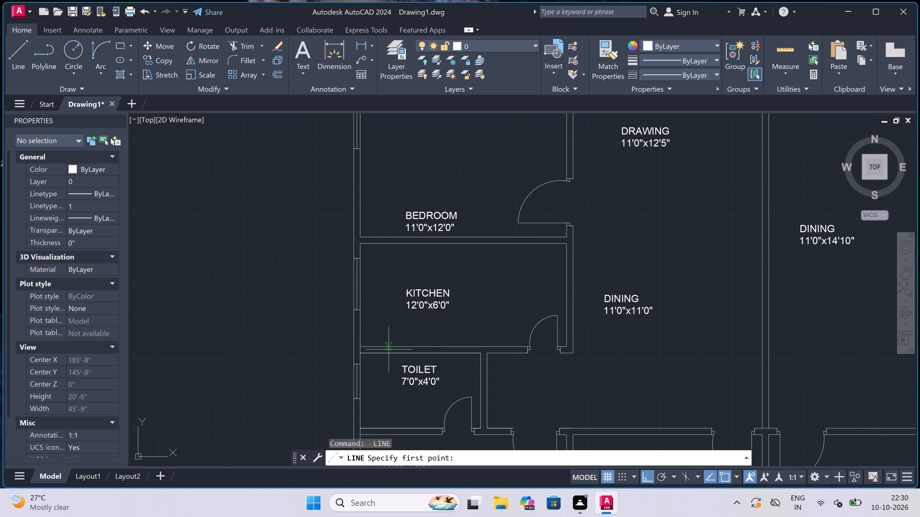
pyautogui.click(389, 349)
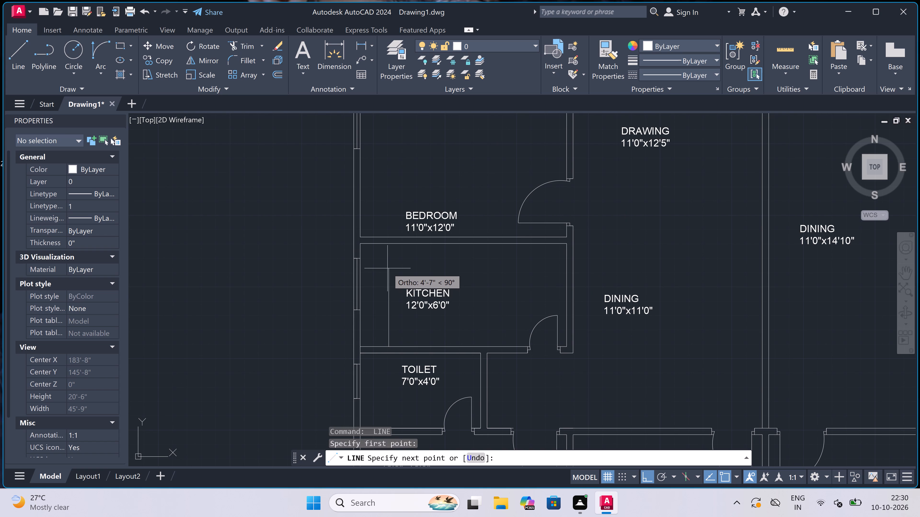
pyautogui.click(390, 265)
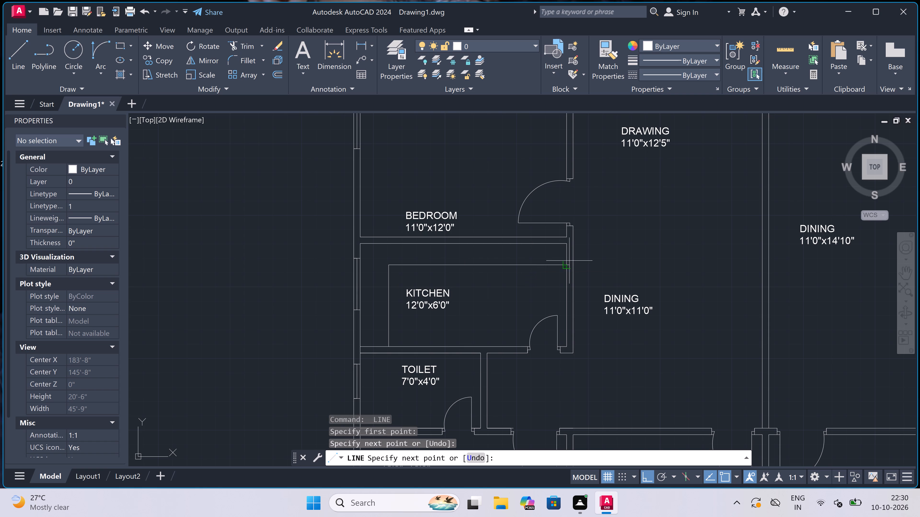
pyautogui.click(563, 264)
pyautogui.press('Escape')
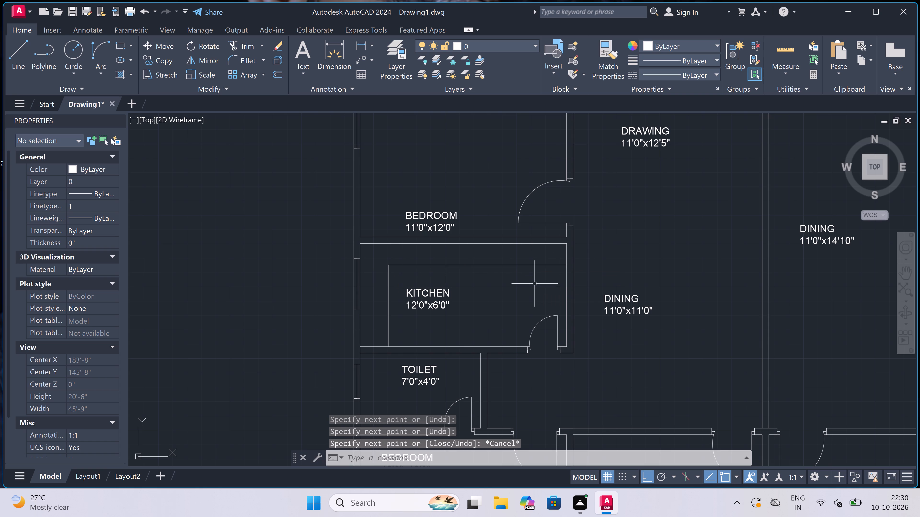
# Examine the southwestern kitchen and the whole floor plan to check the counter lines and room labels across all flats.
pyautogui.scroll(-1, 519, 257)
pyautogui.scroll(2, 455, 274)
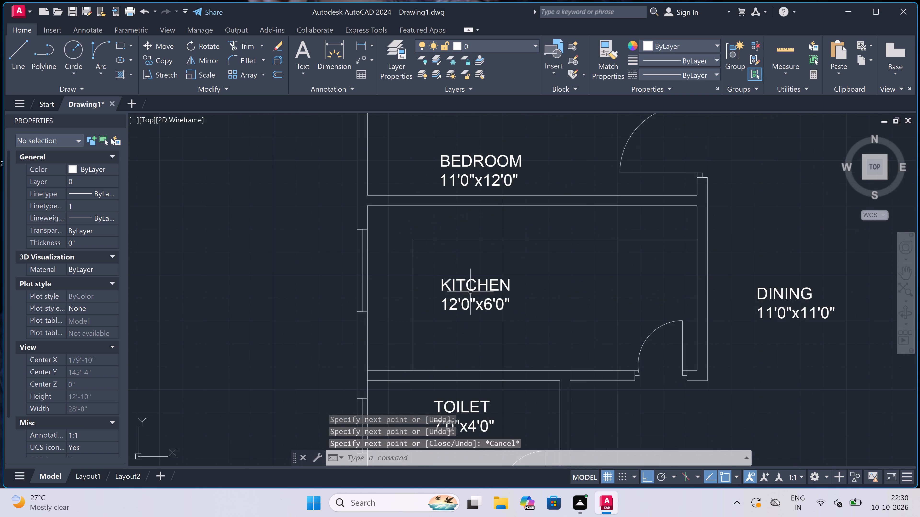
pyautogui.scroll(-3, 520, 274)
pyautogui.scroll(-1, 514, 303)
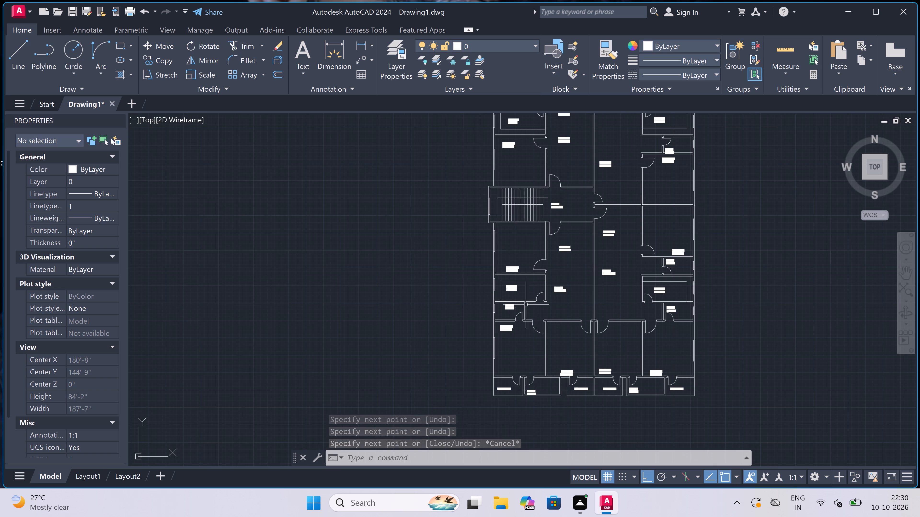
pyautogui.scroll(2, 720, 315)
pyautogui.scroll(-3, 520, 333)
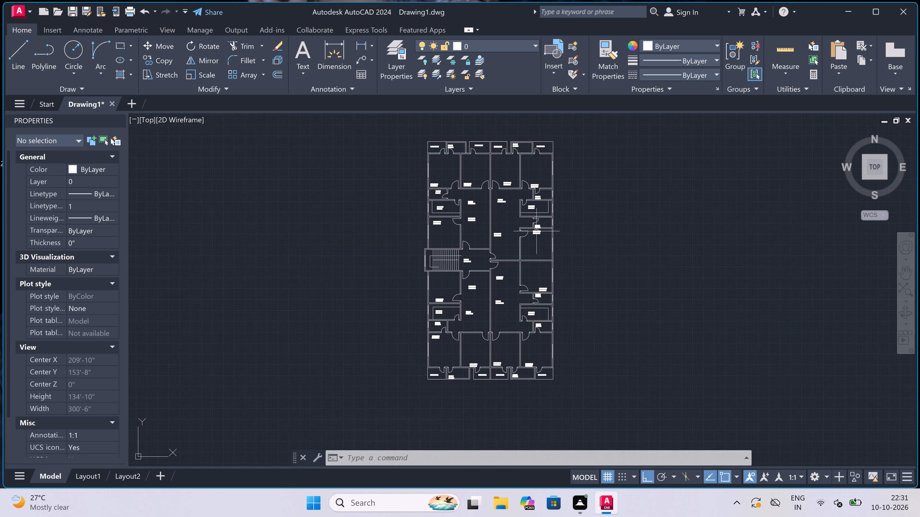
pyautogui.scroll(2, 547, 186)
pyautogui.scroll(-2, 514, 210)
pyautogui.scroll(2, 440, 227)
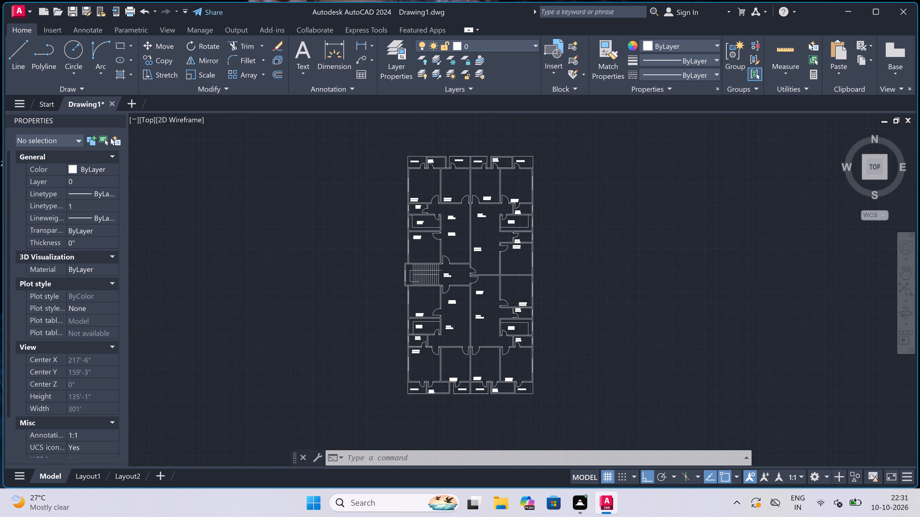
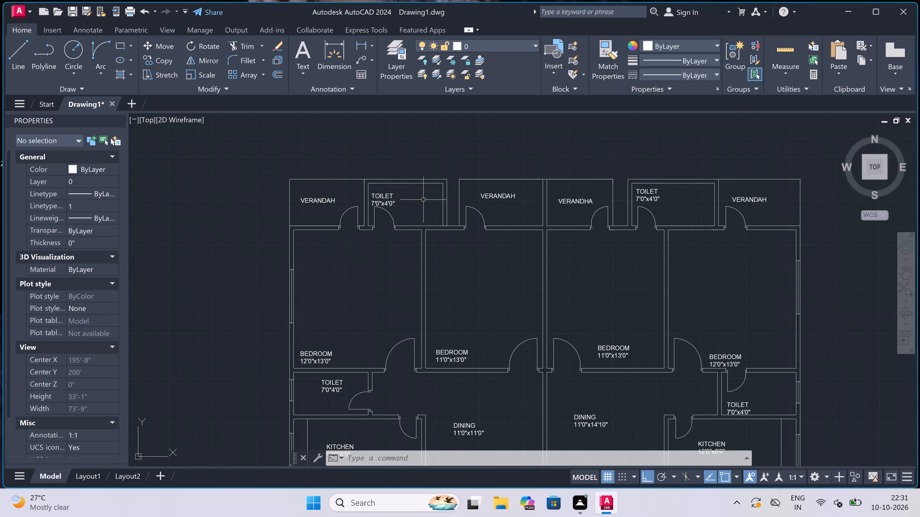
# Move the TOILET 7'0"x4'0" label in the plan's upper-left toilet straight up, further from the door swing.
pyautogui.scroll(1, 408, 203)
pyautogui.scroll(3, 333, 153)
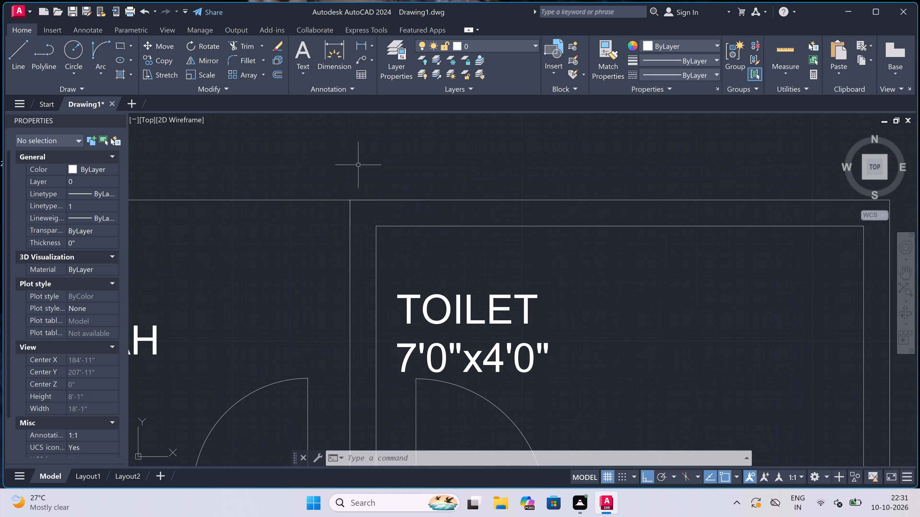
pyautogui.click(447, 326)
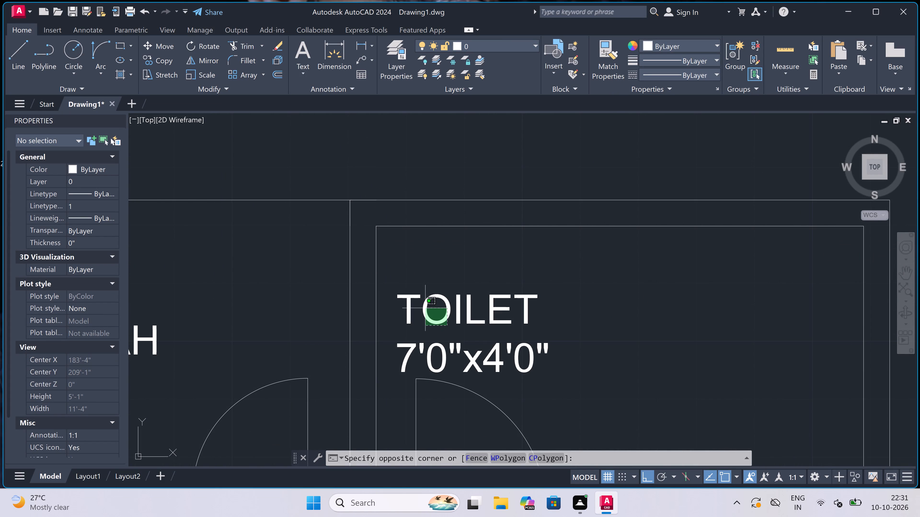
pyautogui.click(416, 295)
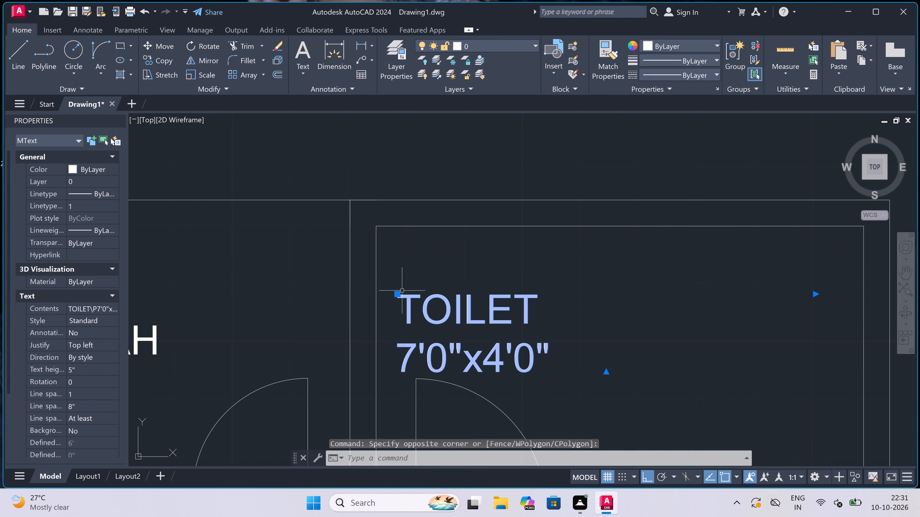
pyautogui.doubleClick(398, 294)
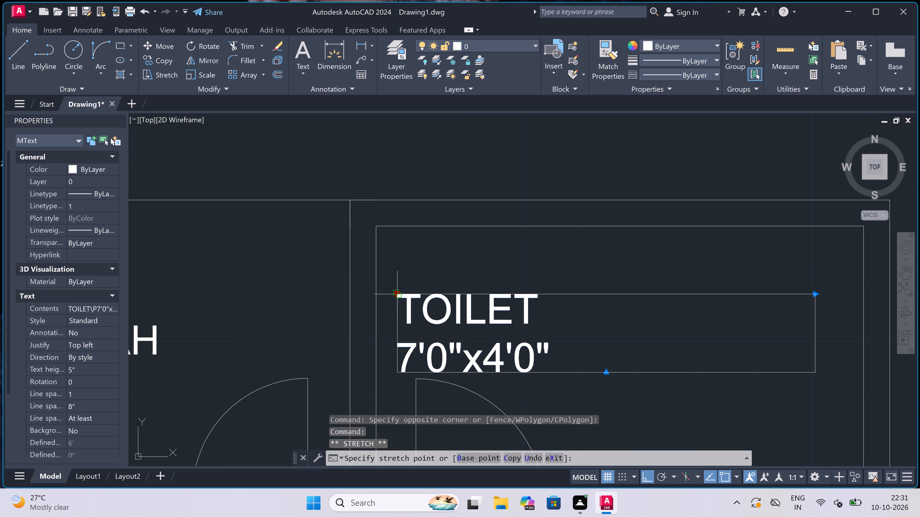
pyautogui.click(407, 261)
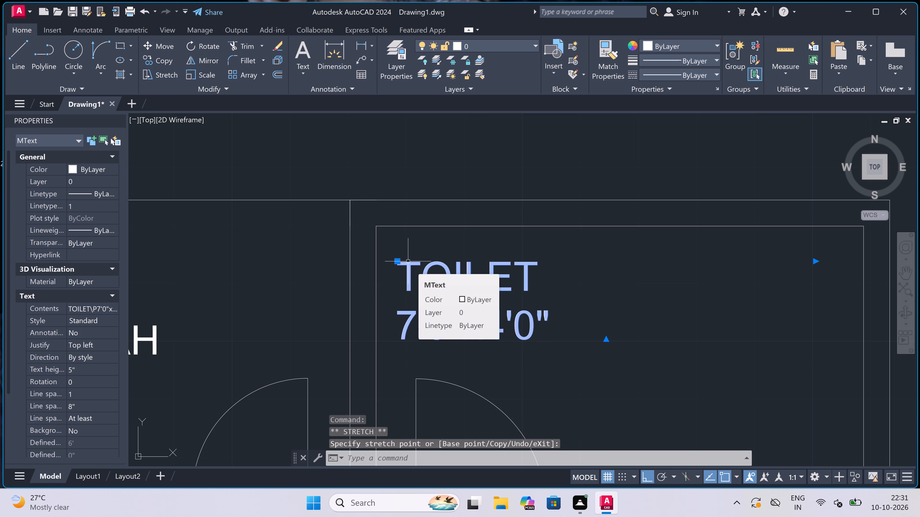
pyautogui.press('Escape')
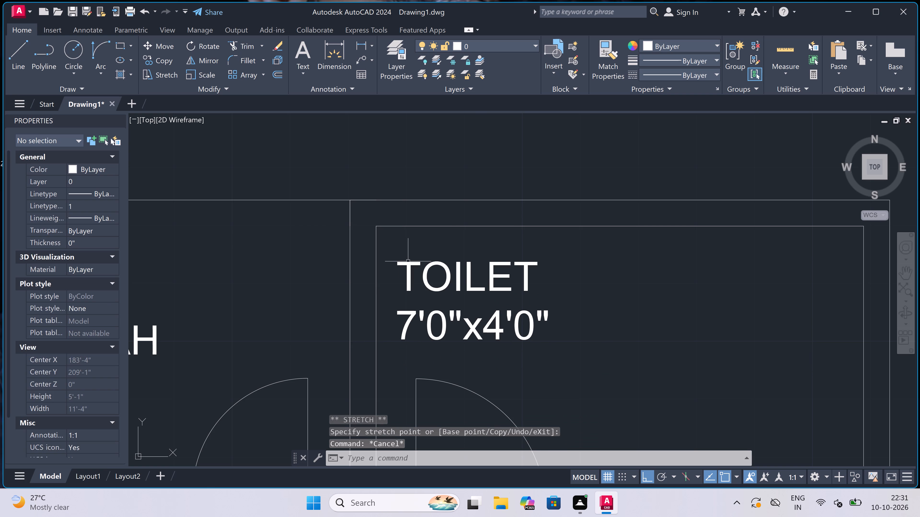
# Draw a 2' window in the upper-left toilet's right wall, with lines across the wall at both ends and a centre line.
pyautogui.write('l')
pyautogui.press('space')
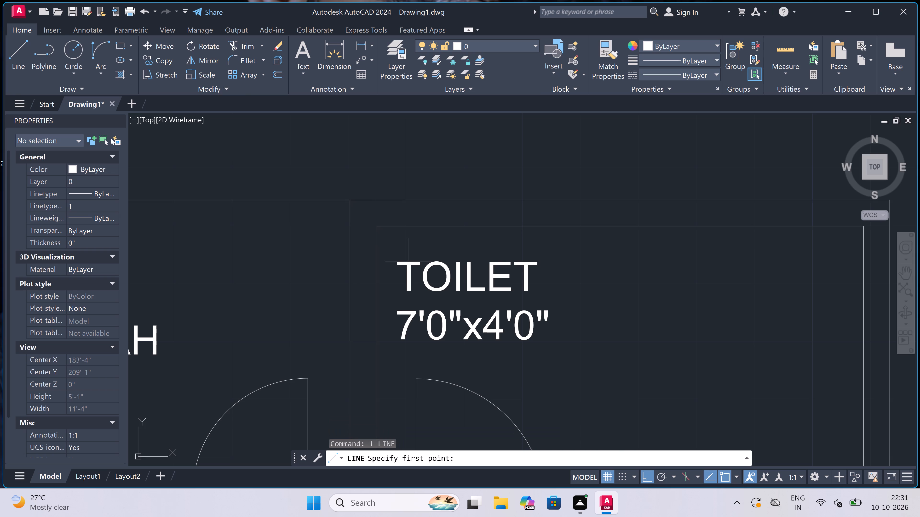
pyautogui.scroll(-4, 408, 259)
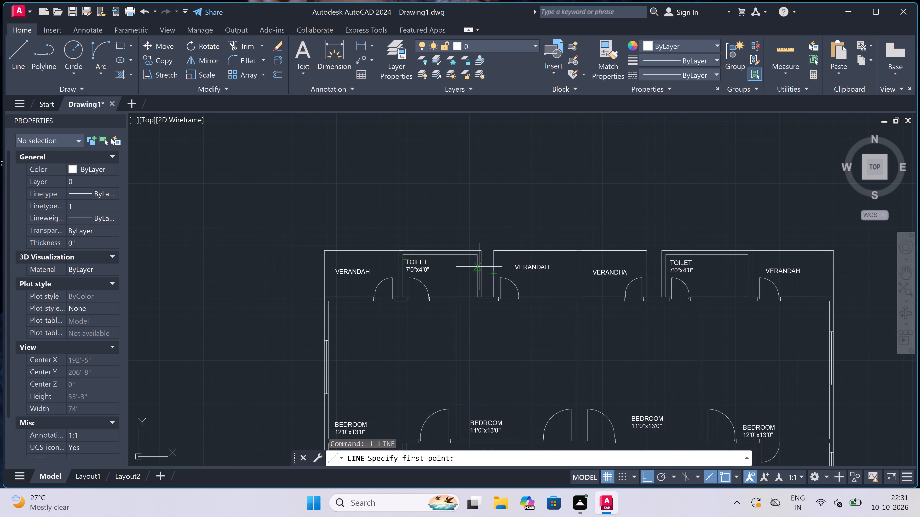
pyautogui.scroll(3, 479, 267)
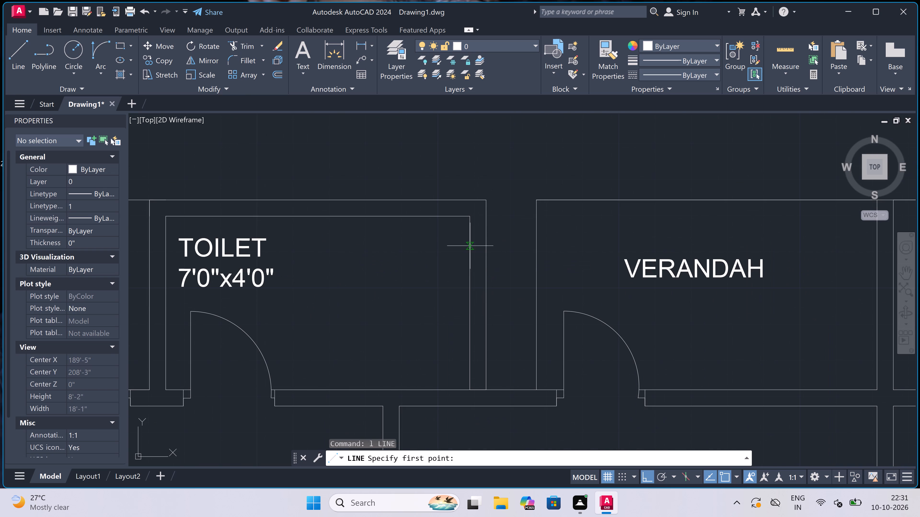
pyautogui.click(470, 246)
pyautogui.click(483, 248)
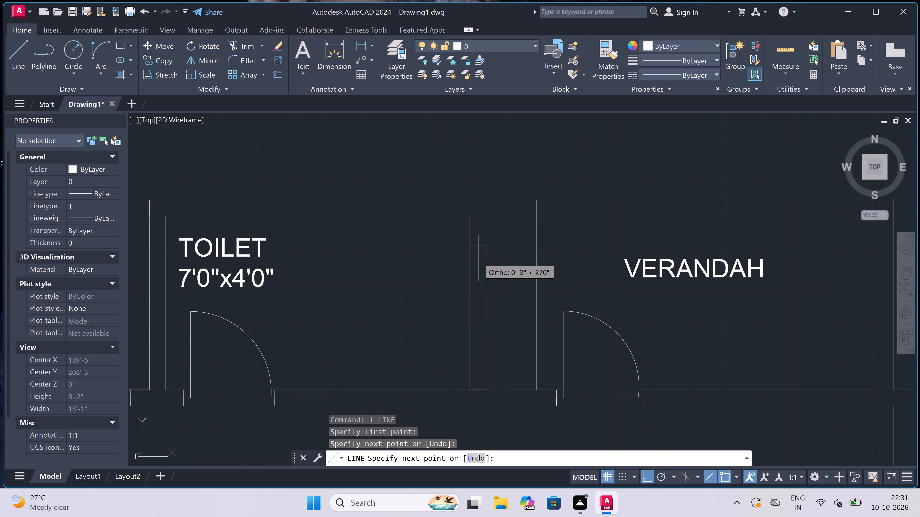
pyautogui.press('F8')
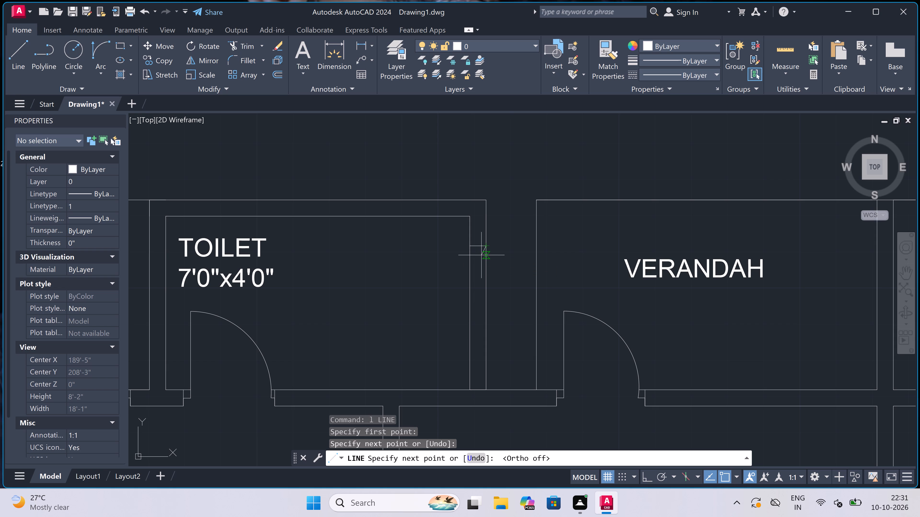
pyautogui.press('F8')
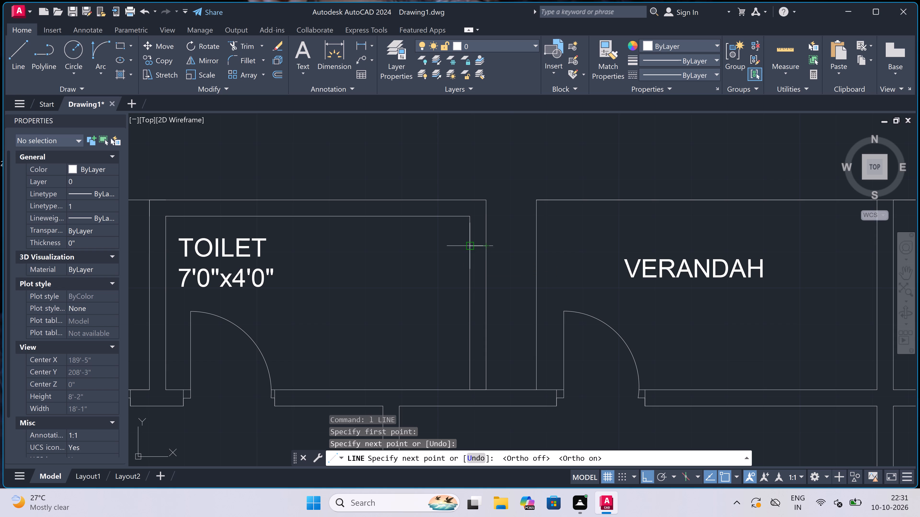
pyautogui.scroll(2, 476, 245)
pyautogui.click(477, 245)
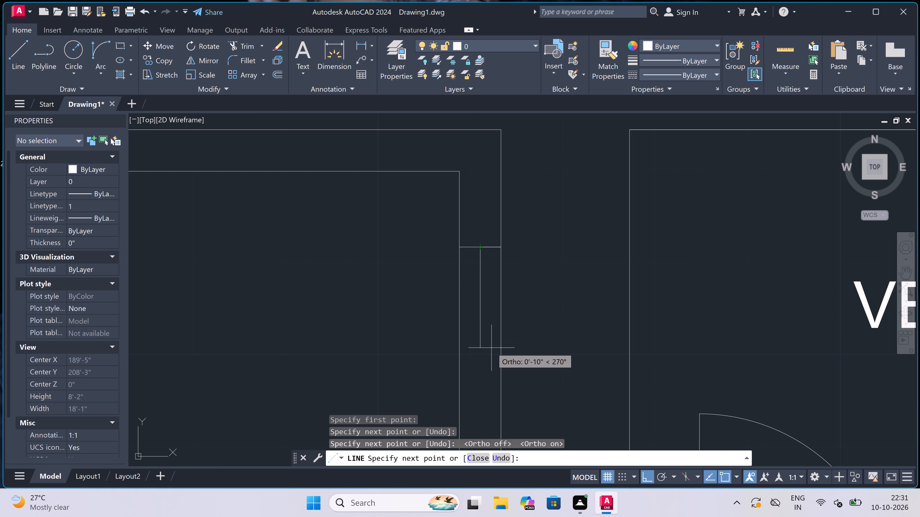
pyautogui.write("2'")
pyautogui.press('space')
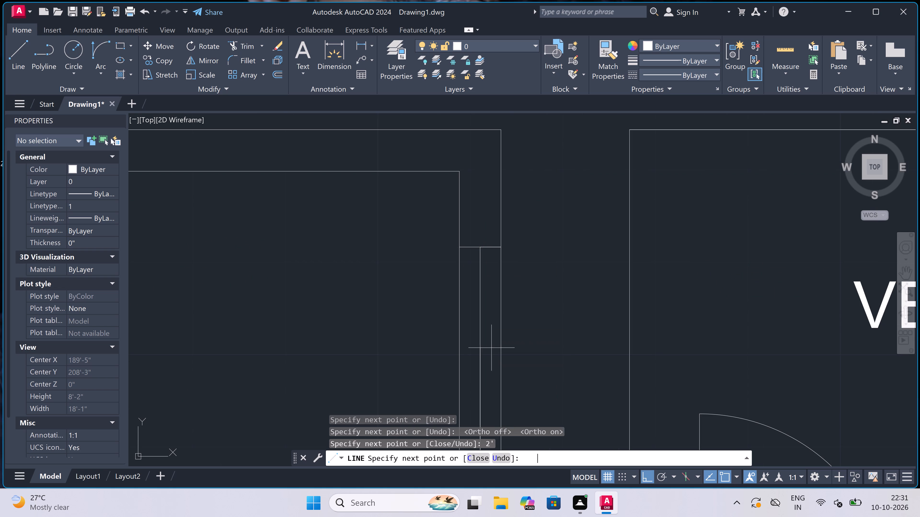
pyautogui.scroll(-5, 496, 329)
pyautogui.scroll(5, 495, 343)
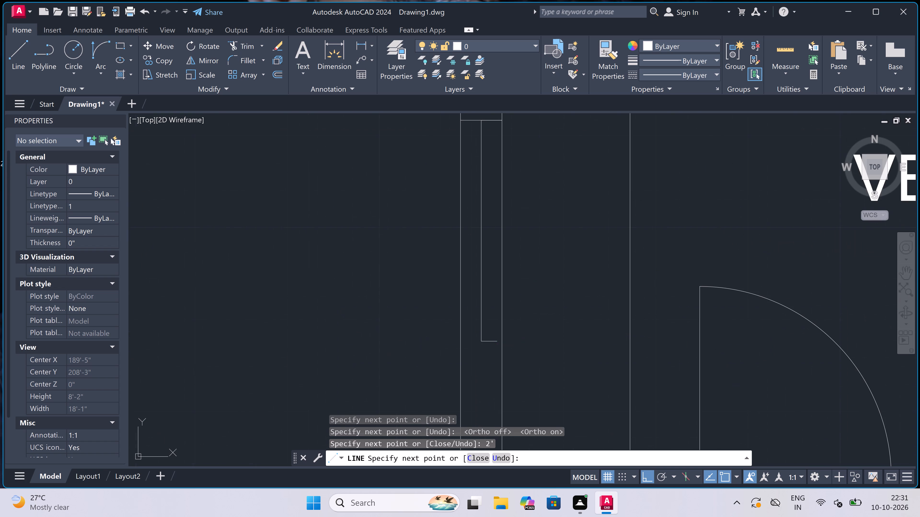
pyautogui.click(503, 341)
pyautogui.scroll(1, 471, 340)
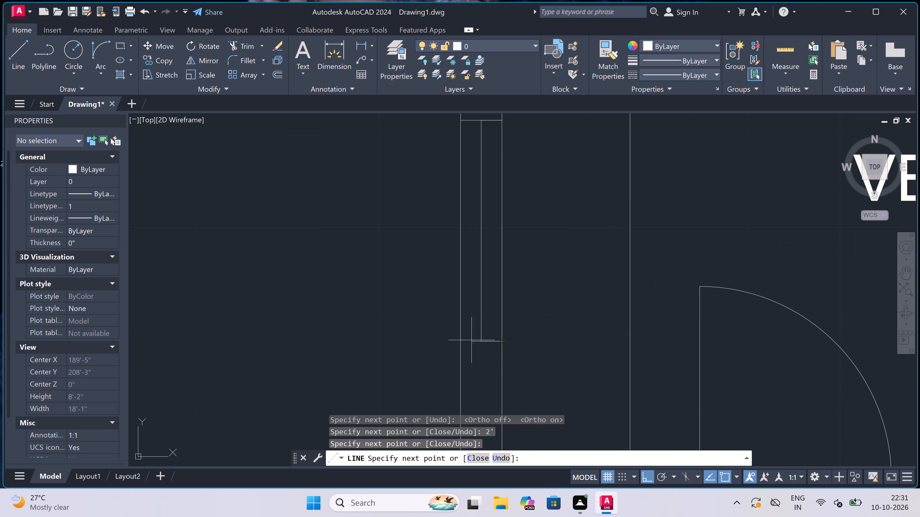
pyautogui.scroll(1, 471, 340)
pyautogui.click(445, 347)
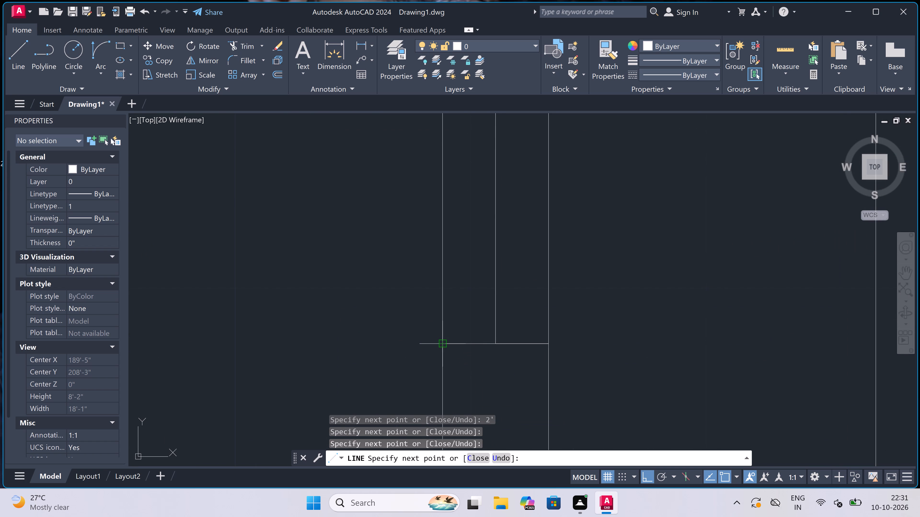
pyautogui.press('Escape')
# Draw a 2' window in the wall between the upper-right toilet and its adjoining verandah, with end lines and a centre line.
pyautogui.scroll(-3, 417, 250)
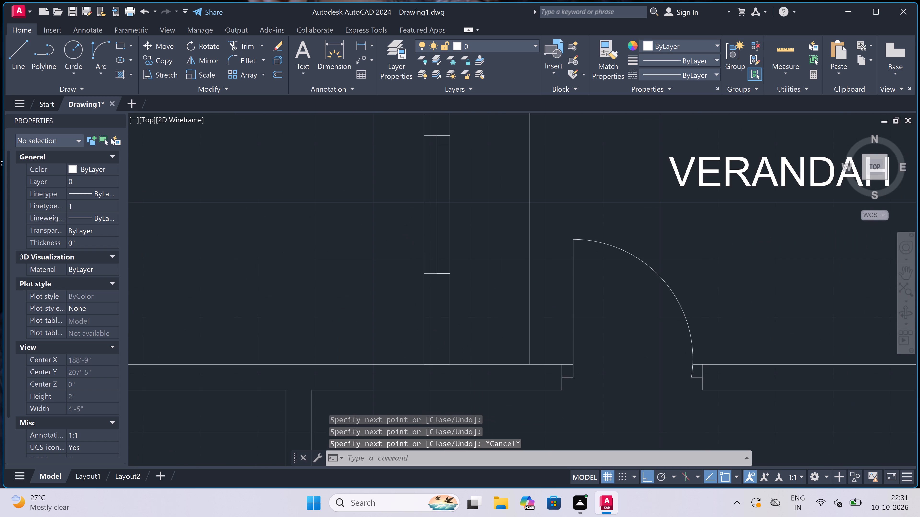
pyautogui.scroll(-6, 418, 252)
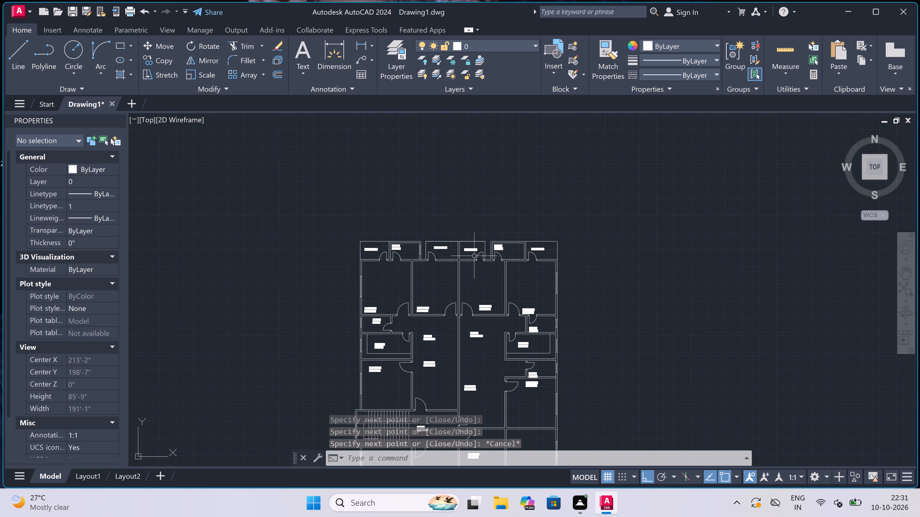
pyautogui.scroll(3, 534, 247)
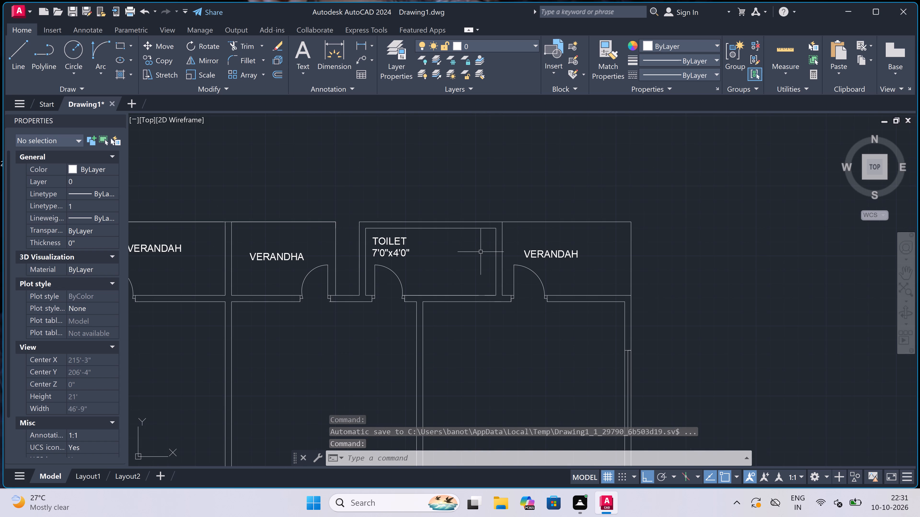
pyautogui.press('space')
pyautogui.scroll(3, 490, 240)
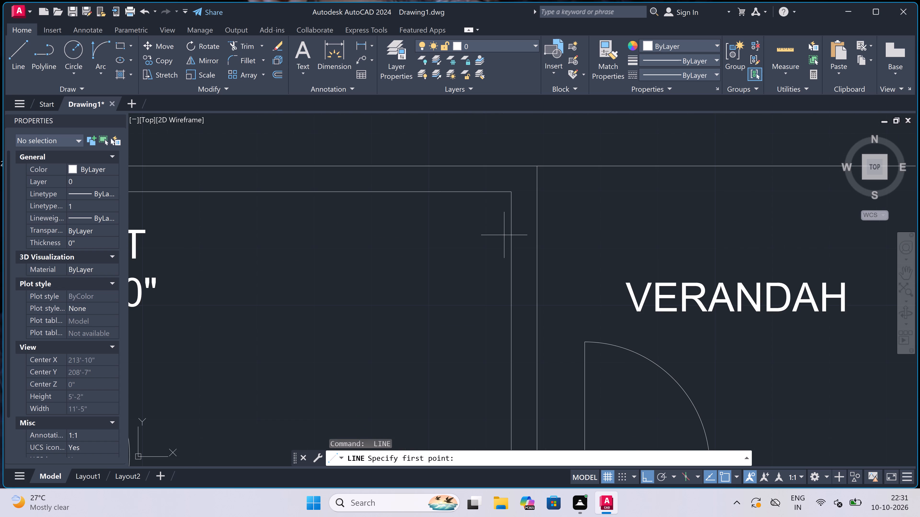
pyautogui.scroll(-1, 504, 235)
pyautogui.click(508, 239)
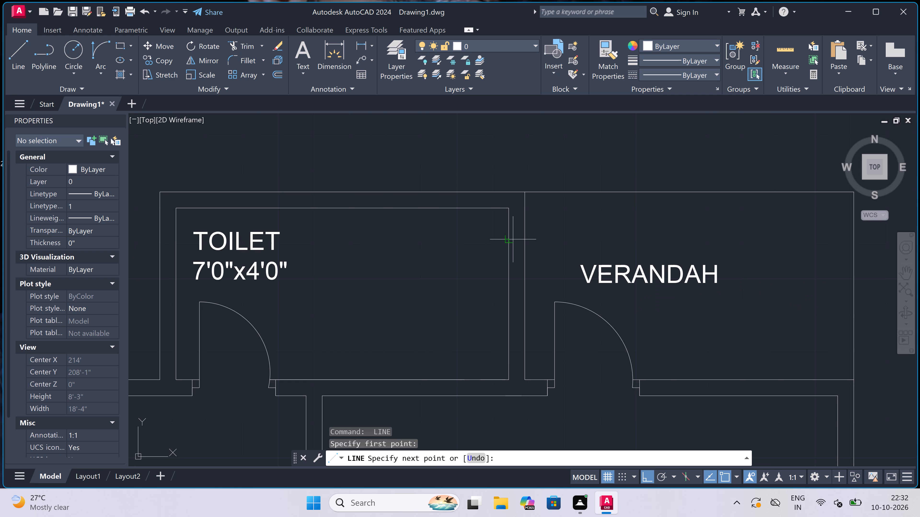
pyautogui.click(521, 238)
pyautogui.scroll(1, 519, 239)
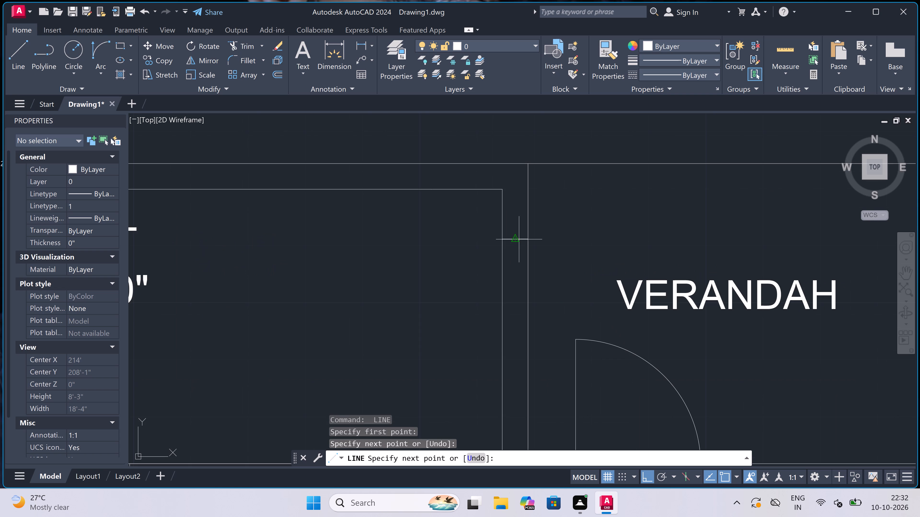
pyautogui.click(519, 239)
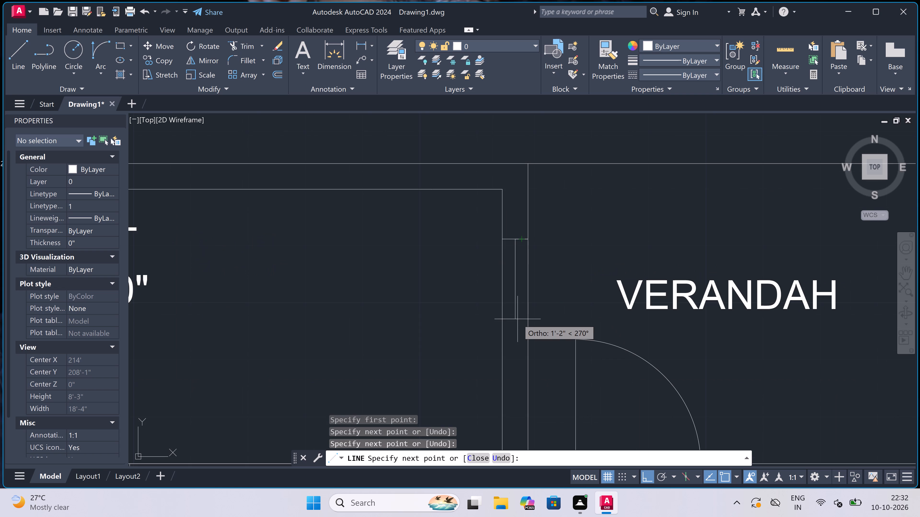
pyautogui.write("2'")
pyautogui.press('space')
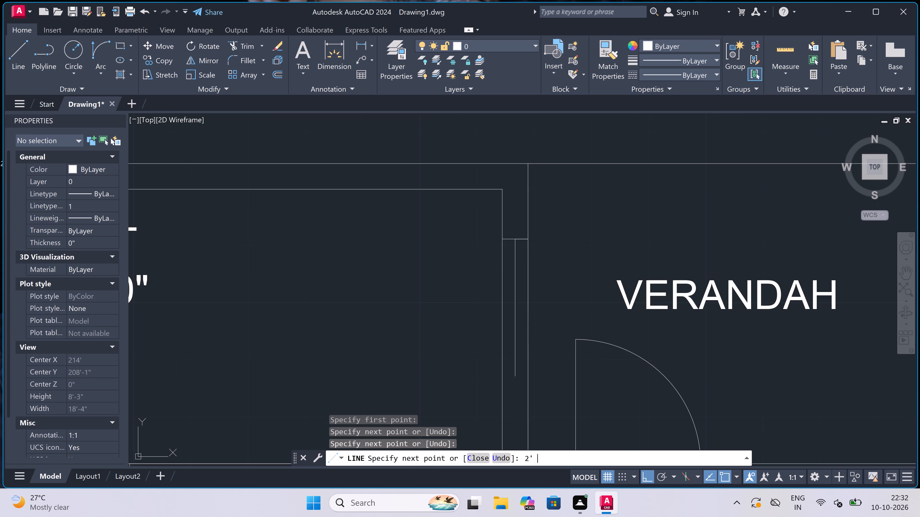
pyautogui.scroll(3, 513, 377)
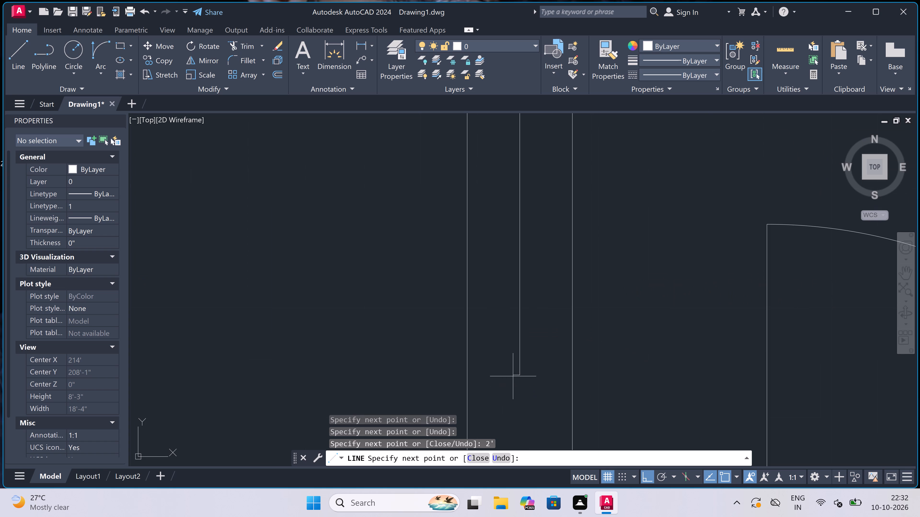
pyautogui.click(465, 377)
pyautogui.click(572, 371)
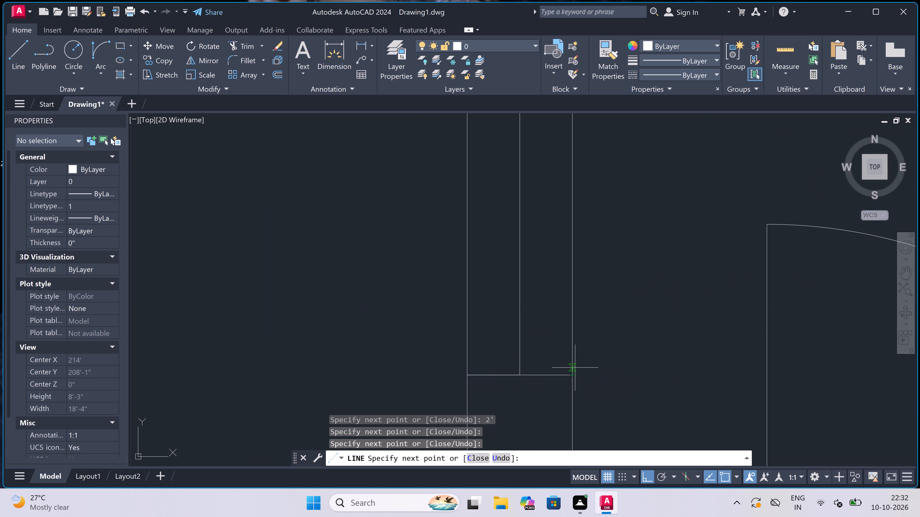
pyautogui.press('Escape')
# Move the TOILET 7'0"x4'0" label in the plan's lower-left toilet up about 7", clear of the wall line.
pyautogui.scroll(-9, 516, 316)
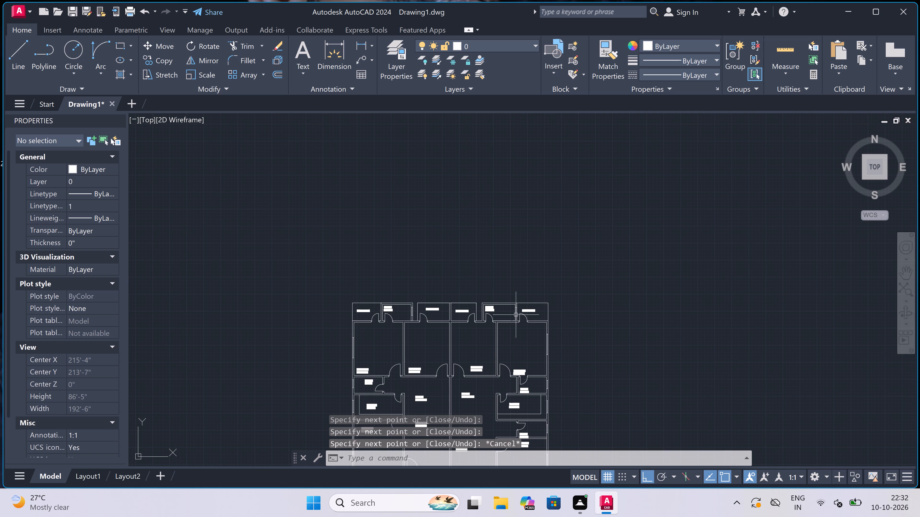
pyautogui.scroll(-4, 516, 315)
pyautogui.scroll(4, 495, 373)
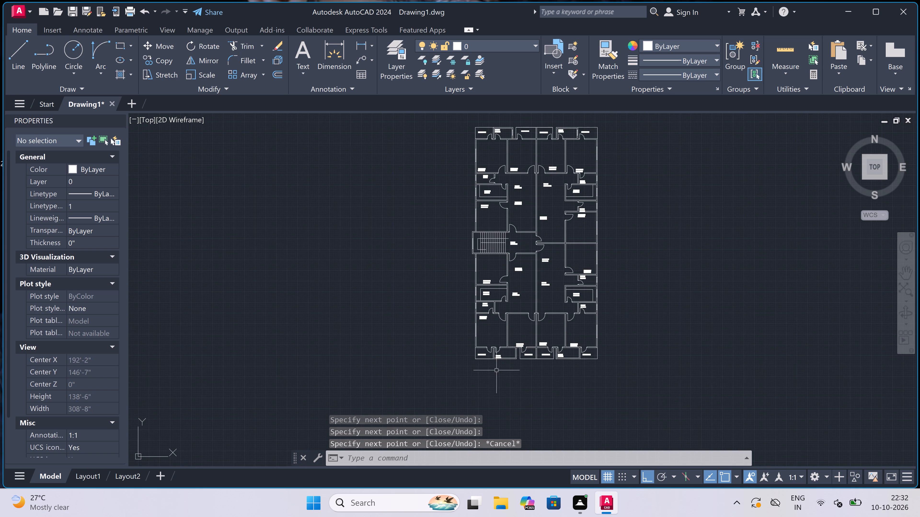
pyautogui.scroll(4, 496, 365)
pyautogui.scroll(1, 495, 321)
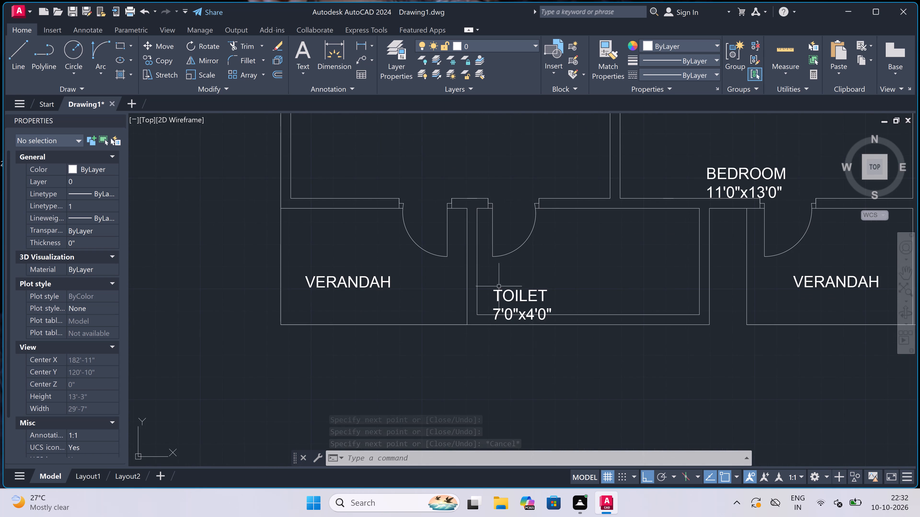
pyautogui.scroll(2, 498, 285)
pyautogui.click(499, 312)
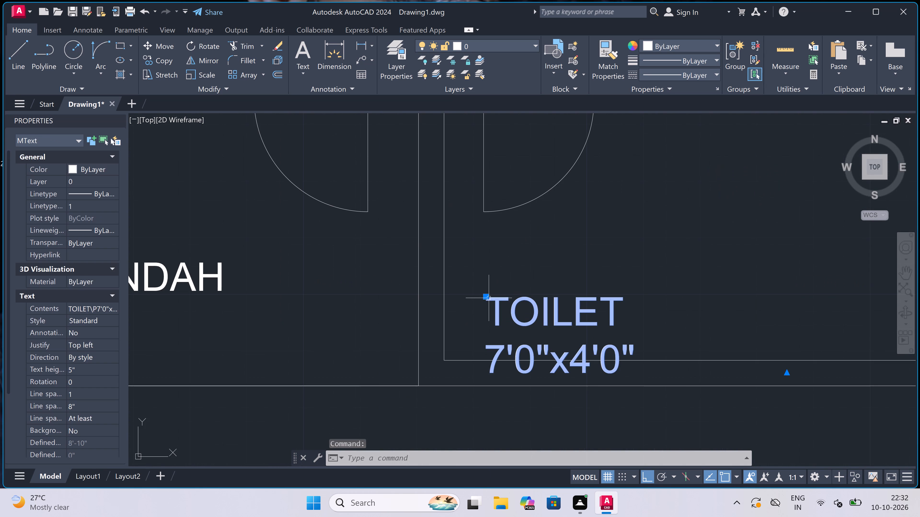
pyautogui.click(485, 294)
pyautogui.click(488, 273)
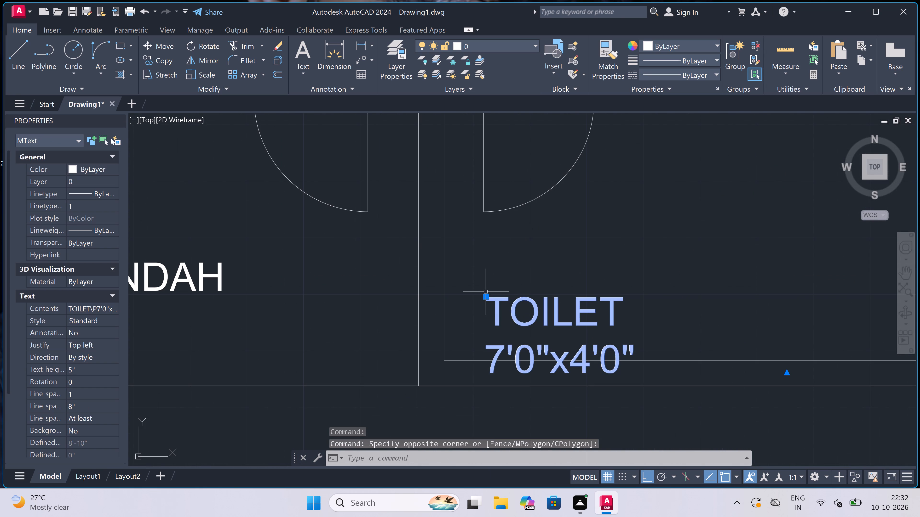
pyautogui.click(487, 296)
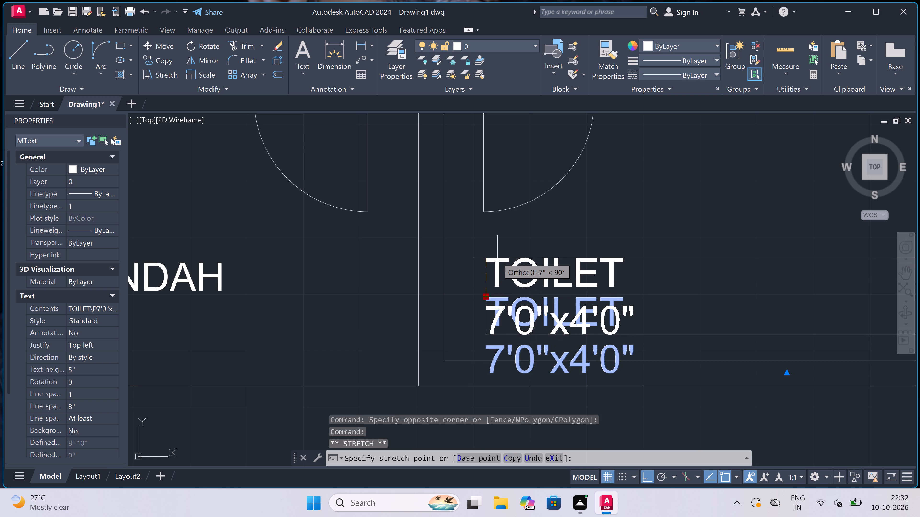
pyautogui.click(498, 258)
pyautogui.press('Escape')
pyautogui.scroll(-3, 491, 287)
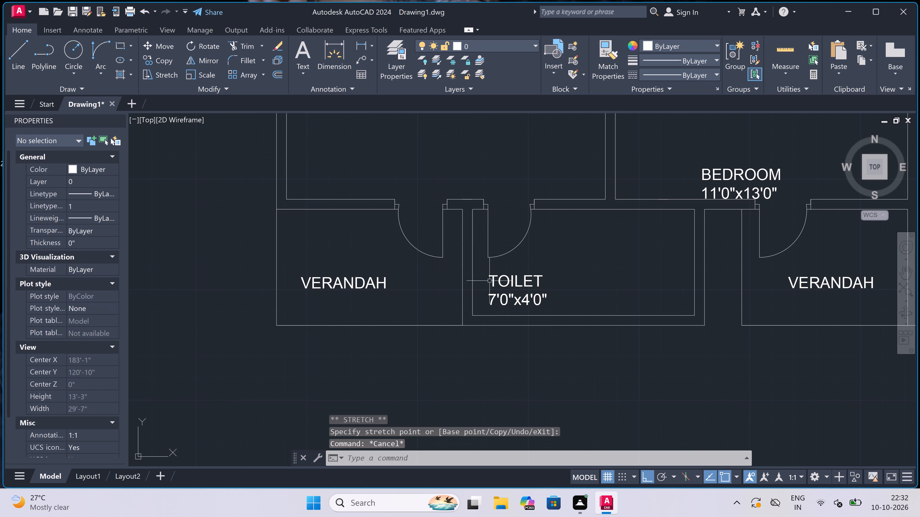
# Move the BEDROOM 11'0"x13'0" label in the bottom row's second bedroom from the left up and to the left, clear of the wall line.
pyautogui.scroll(-2, 482, 244)
pyautogui.scroll(2, 583, 225)
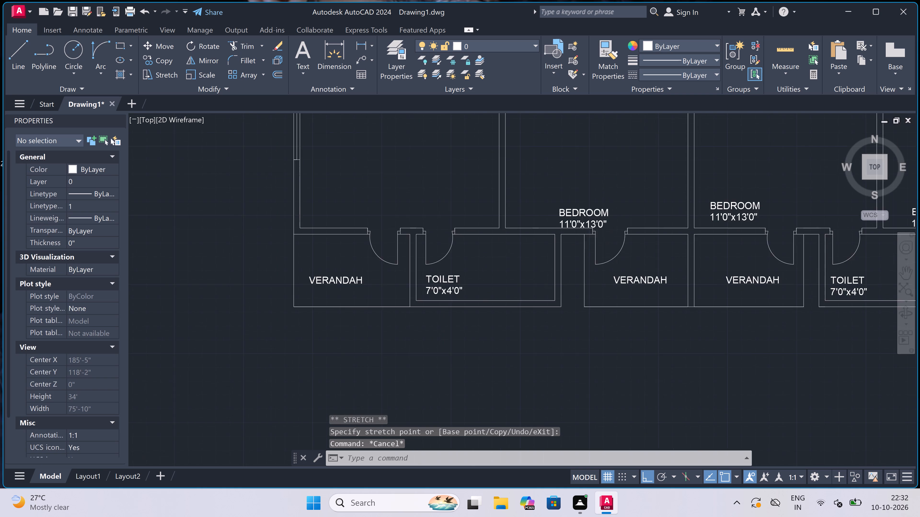
pyautogui.scroll(-4, 583, 225)
pyautogui.scroll(3, 590, 196)
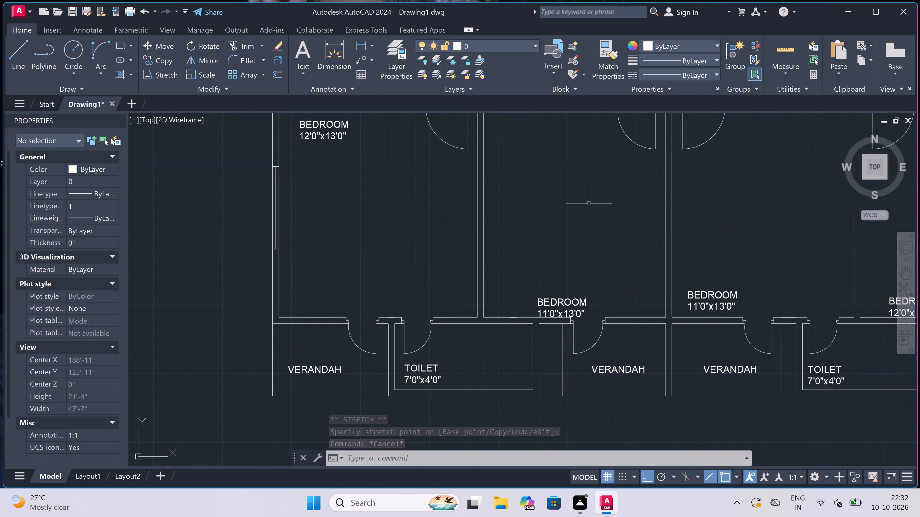
pyautogui.click(540, 306)
pyautogui.click(539, 295)
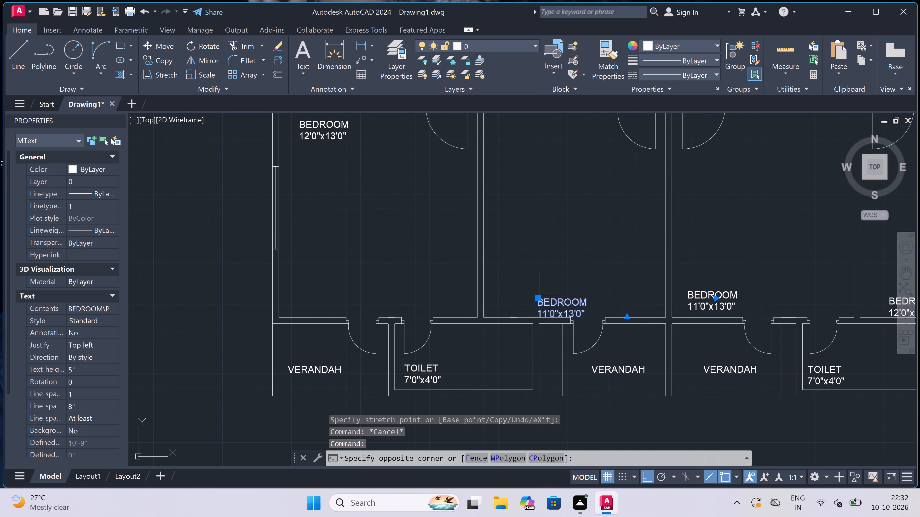
pyautogui.click(539, 296)
pyautogui.click(537, 299)
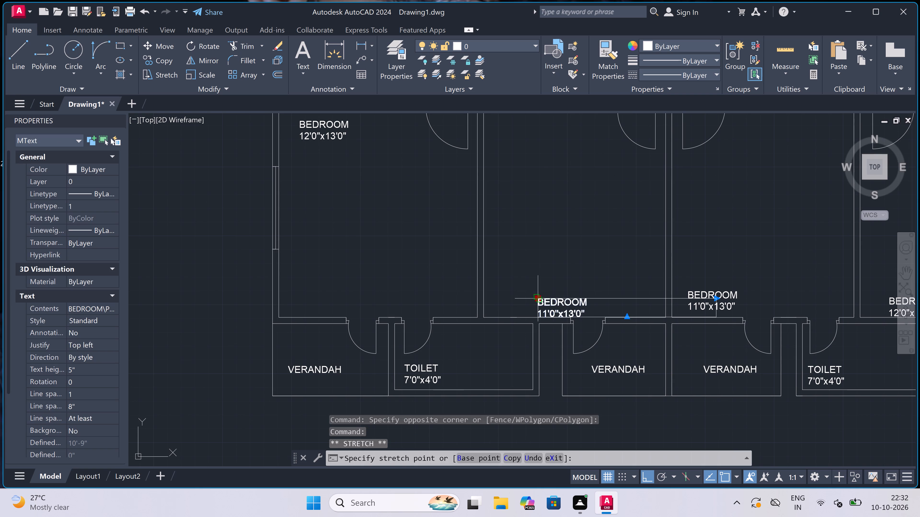
pyautogui.press('F8')
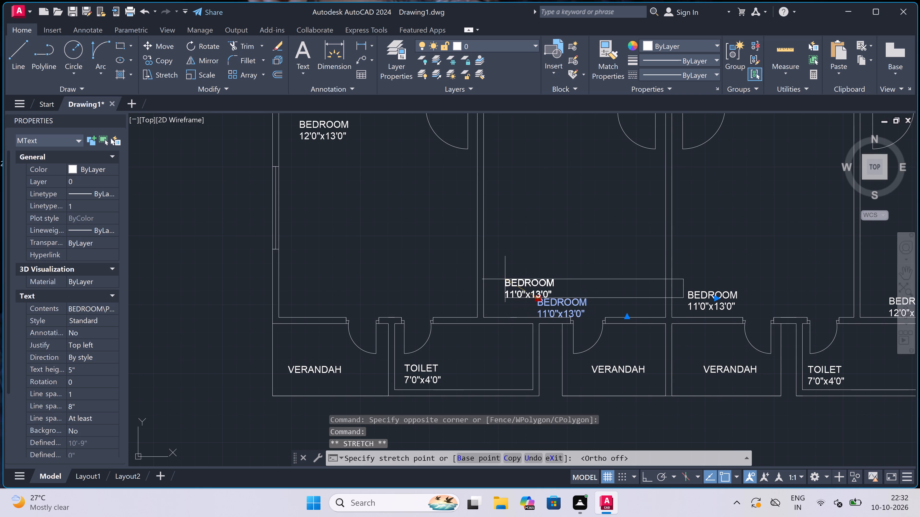
pyautogui.click(499, 282)
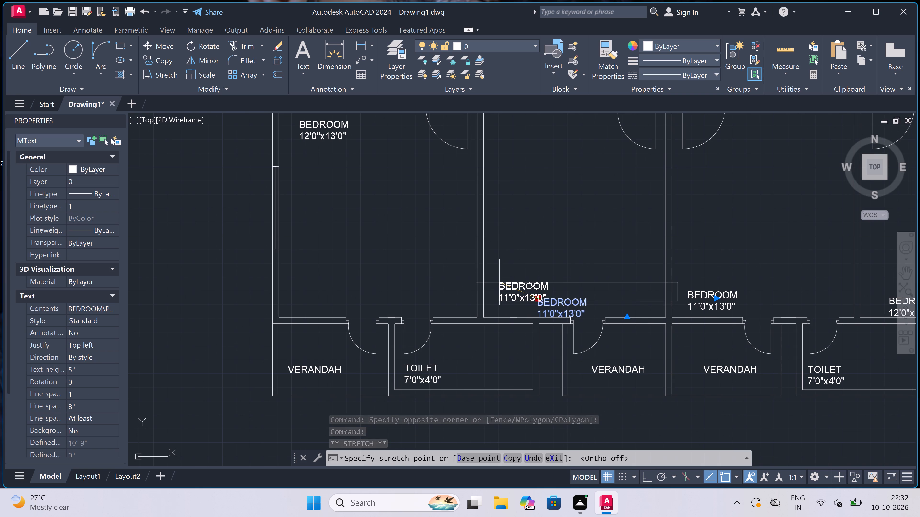
pyautogui.press('Escape')
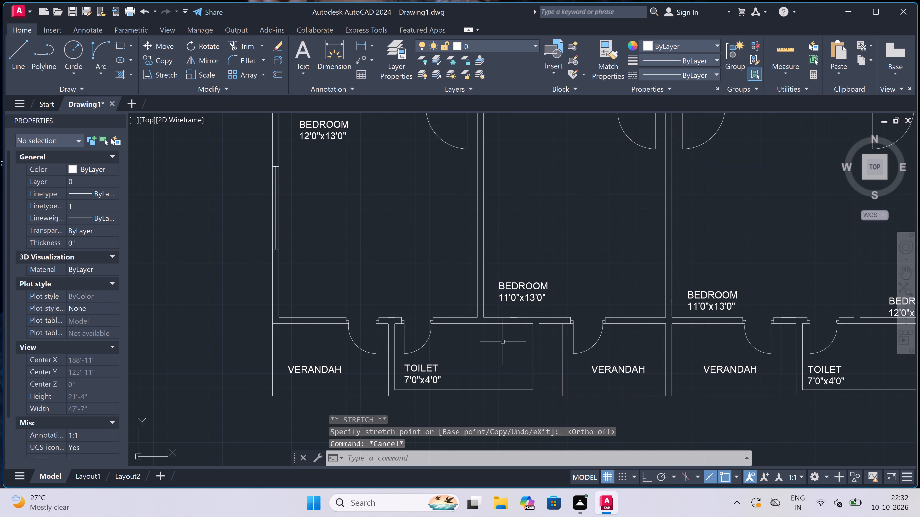
# Draw a 2' window in the lower-left toilet's right wall, with lines across the wall at both ends and a centre line.
pyautogui.press('l')
pyautogui.press('space')
pyautogui.scroll(2, 535, 351)
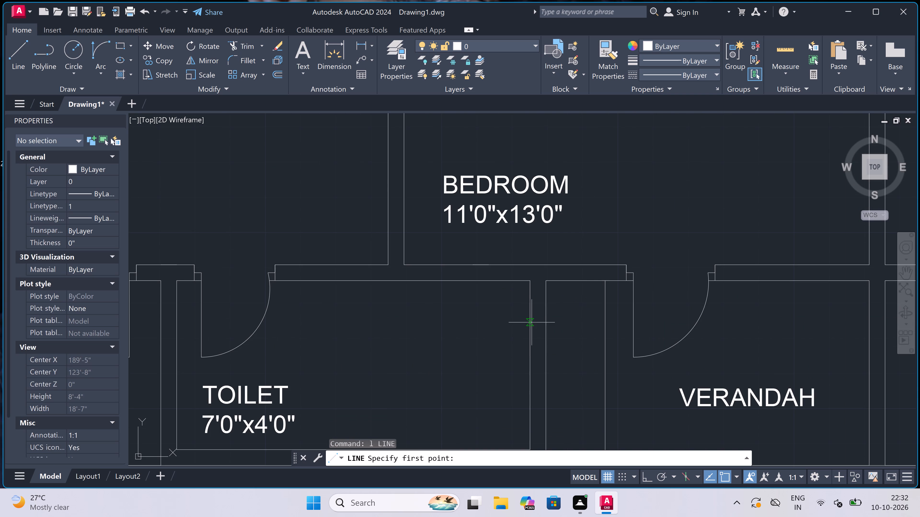
pyautogui.click(530, 318)
pyautogui.doubleClick(551, 316)
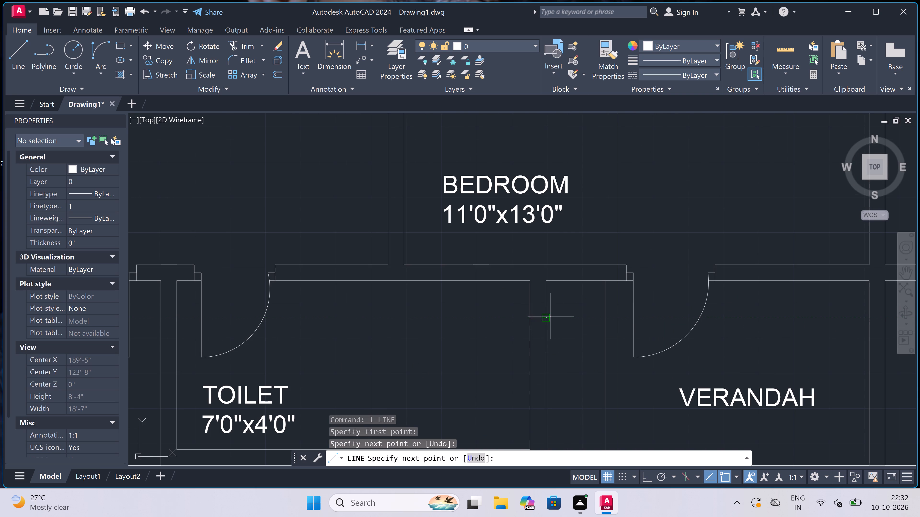
pyautogui.scroll(2, 544, 317)
pyautogui.click(532, 323)
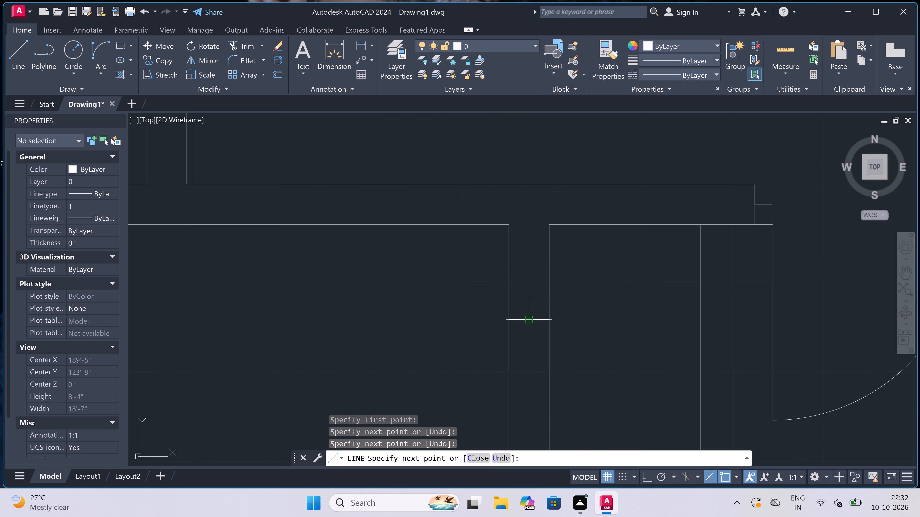
pyautogui.scroll(-2, 532, 322)
pyautogui.scroll(2, 535, 359)
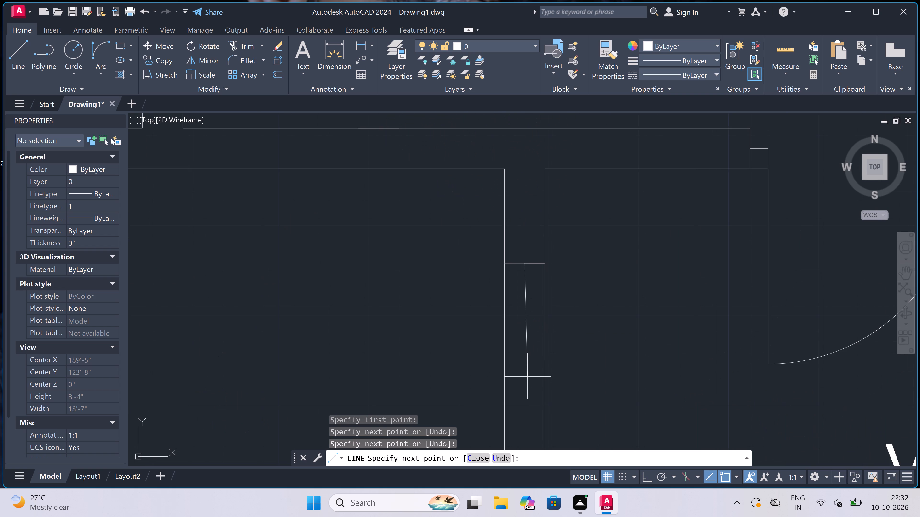
pyautogui.press('F8')
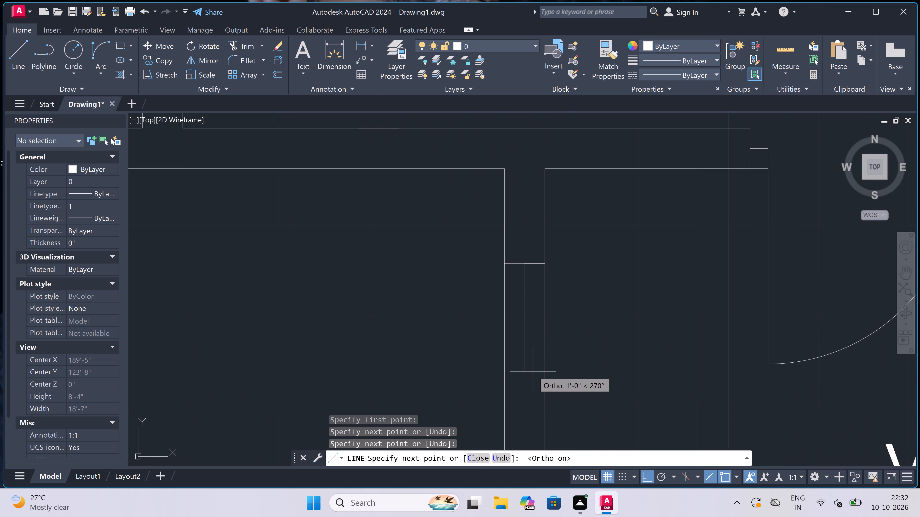
pyautogui.write("2'")
pyautogui.press('space')
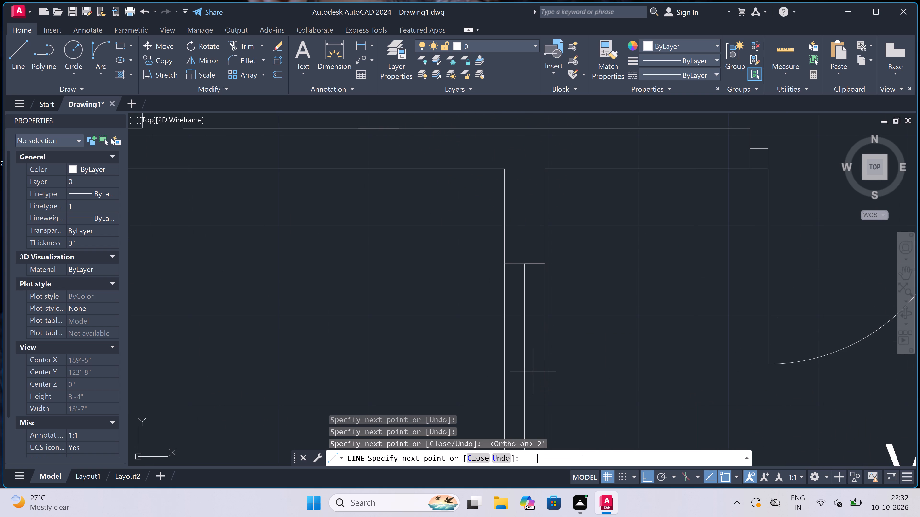
pyautogui.scroll(-3, 544, 311)
pyautogui.scroll(3, 536, 353)
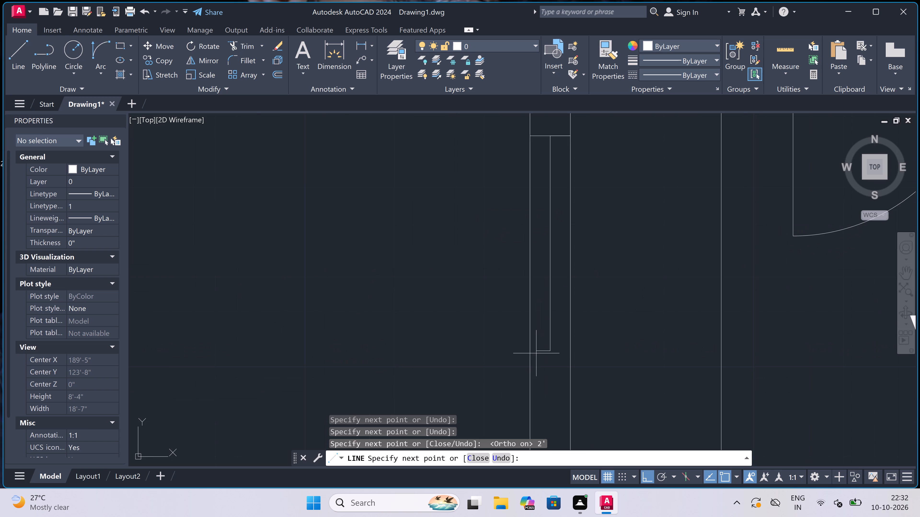
pyautogui.click(531, 353)
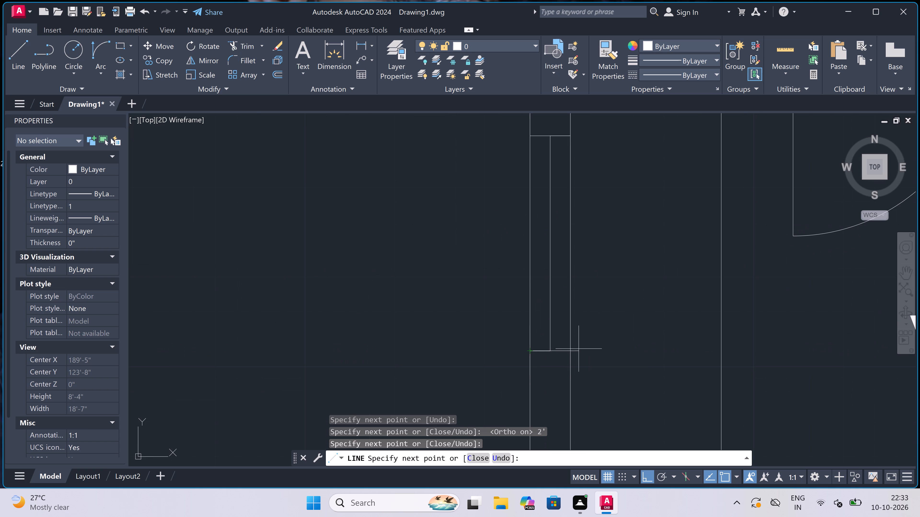
pyautogui.click(573, 352)
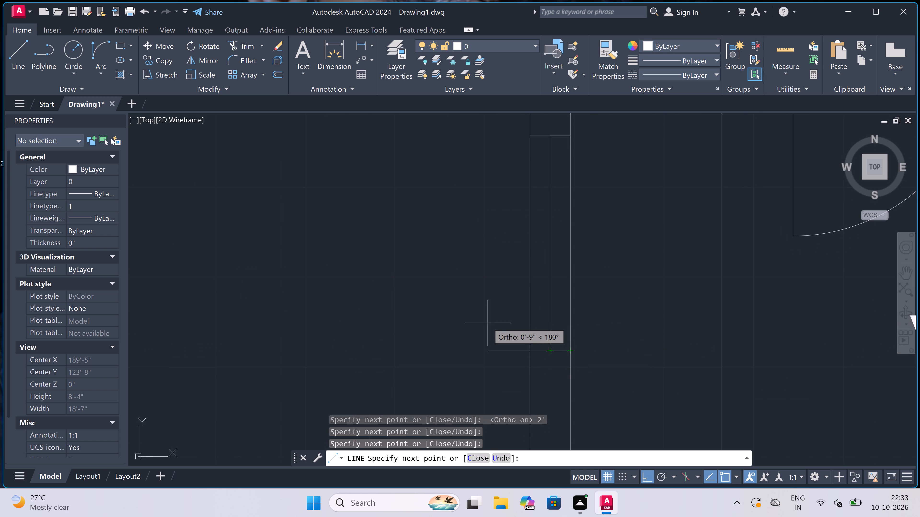
pyautogui.press('Escape')
# Draw a 2' window in the wall between the lower-right toilet and the corner verandah, with end lines and a centre line.
pyautogui.scroll(-6, 469, 308)
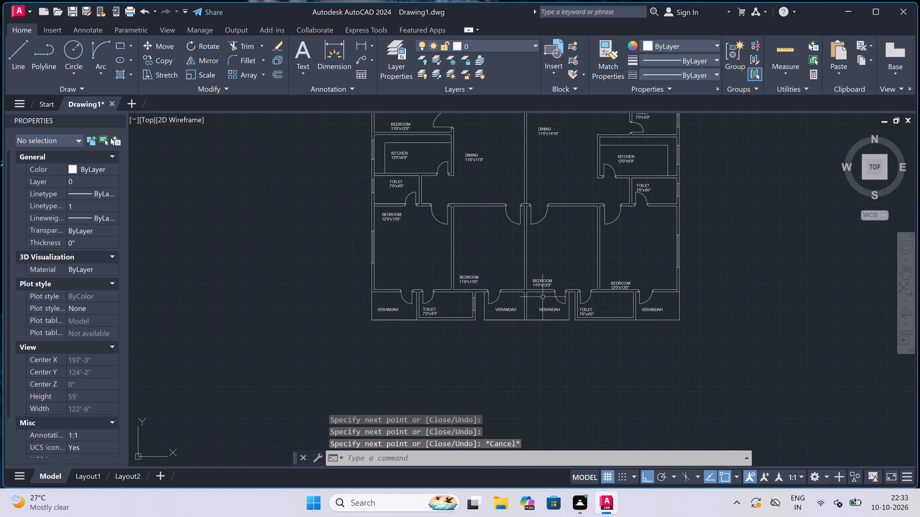
pyautogui.scroll(2, 575, 293)
pyautogui.scroll(-1, 585, 318)
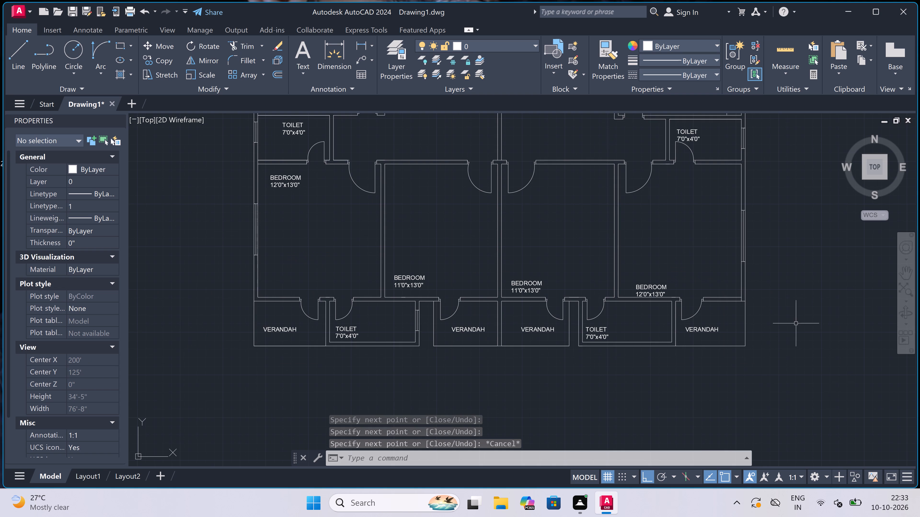
pyautogui.scroll(3, 747, 323)
pyautogui.press('space')
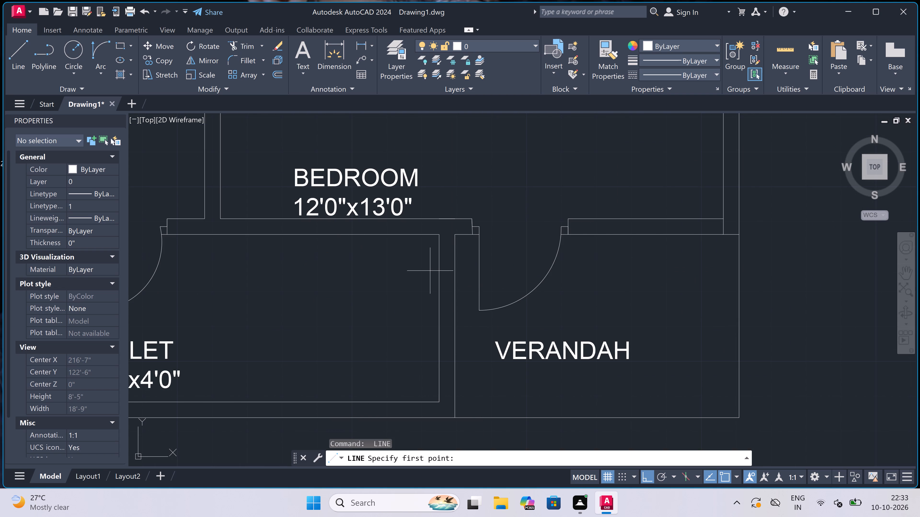
pyautogui.click(437, 270)
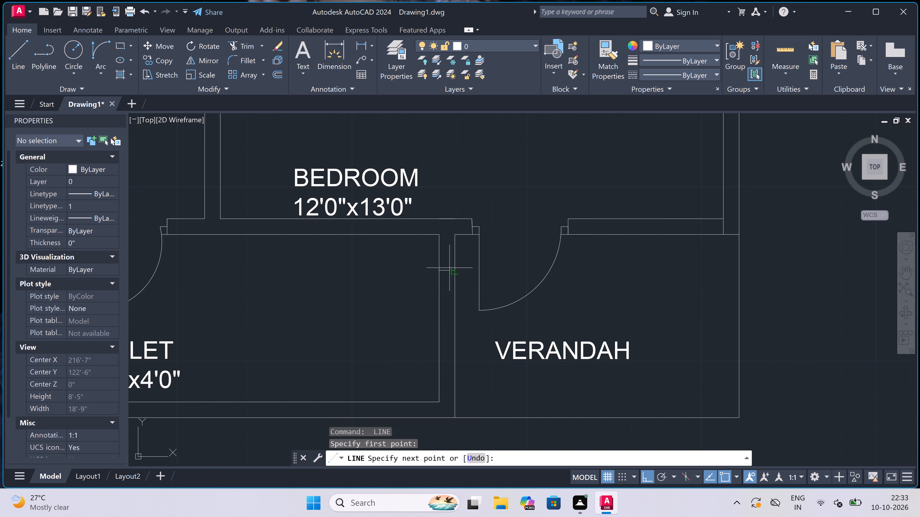
pyautogui.click(455, 271)
pyautogui.scroll(3, 446, 275)
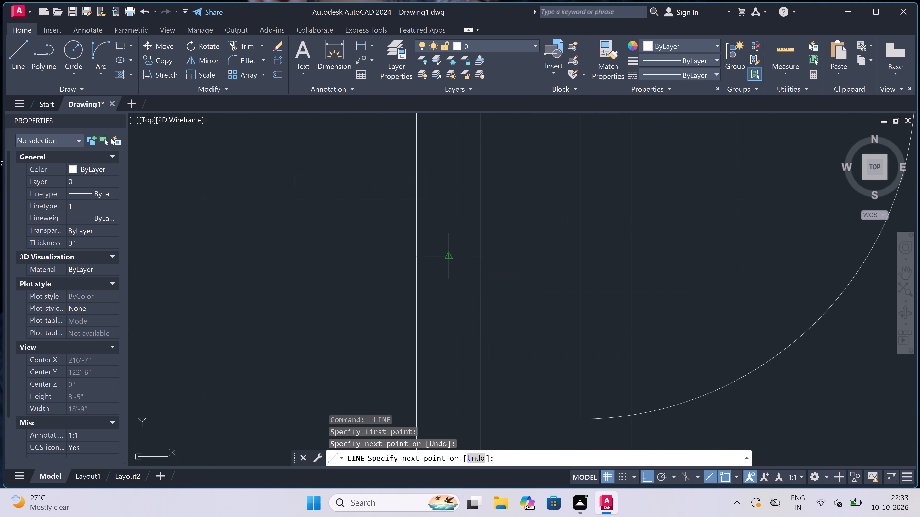
pyautogui.click(449, 254)
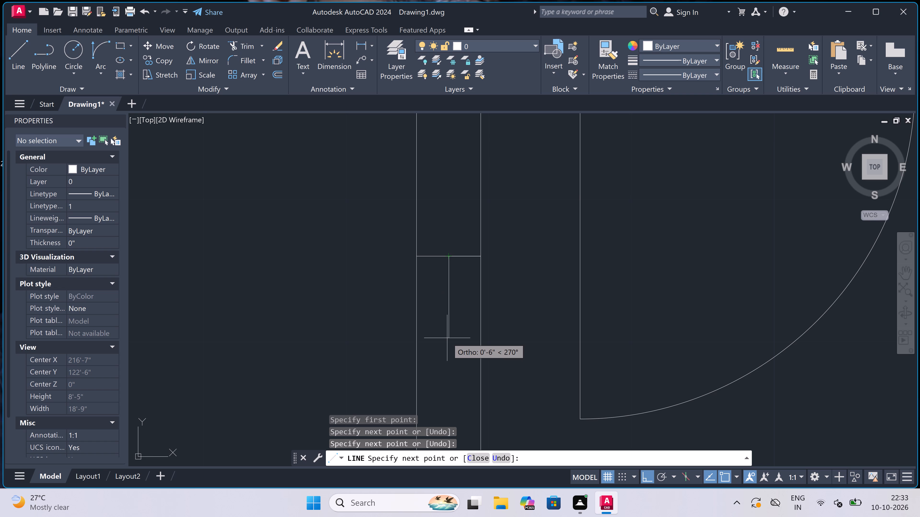
pyautogui.write("2'")
pyautogui.press('space')
pyautogui.scroll(-3, 456, 203)
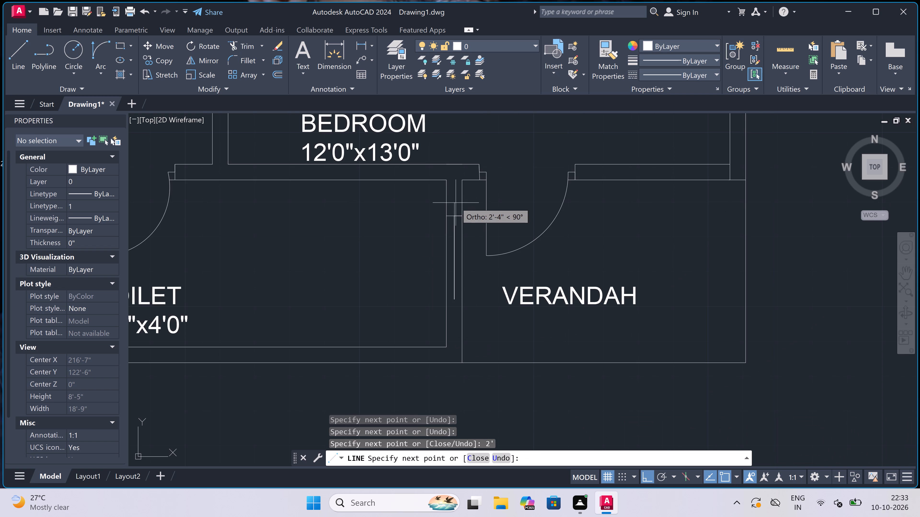
pyautogui.scroll(3, 455, 310)
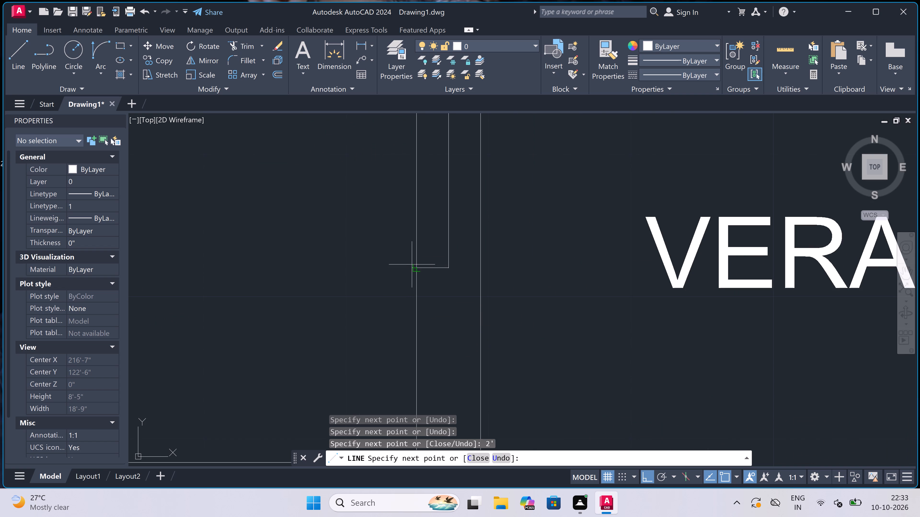
pyautogui.moveTo(414, 265); pyautogui.dragTo(416, 265)
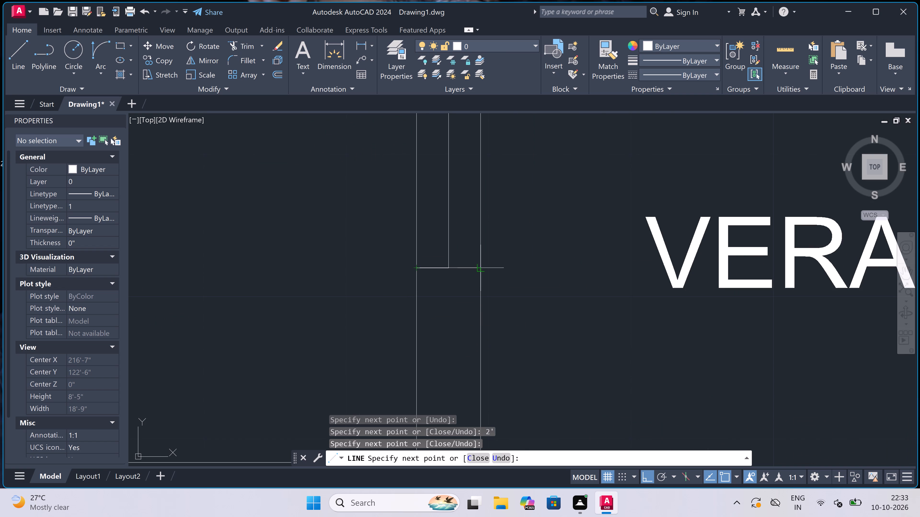
pyautogui.click(483, 265)
pyautogui.press('Escape')
# Move the BEDROOM 12'0"x13'0" label in the plan's lower-right bedroom up and to the left, clear of the wall line.
pyautogui.scroll(-7, 487, 272)
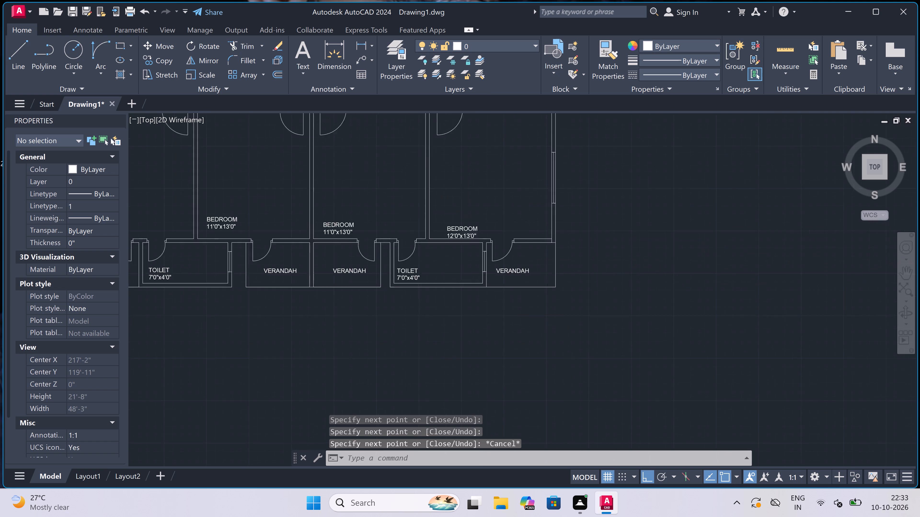
pyautogui.scroll(-2, 487, 272)
pyautogui.scroll(4, 482, 264)
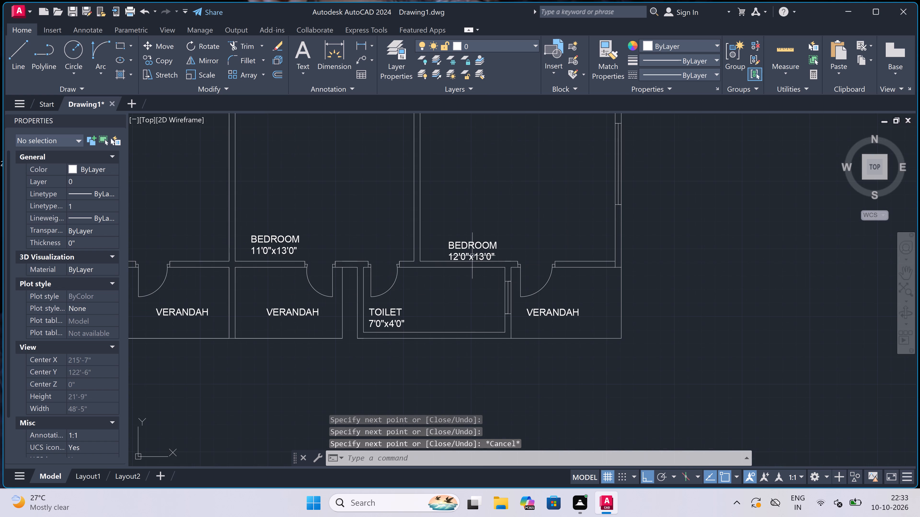
pyautogui.scroll(2, 430, 223)
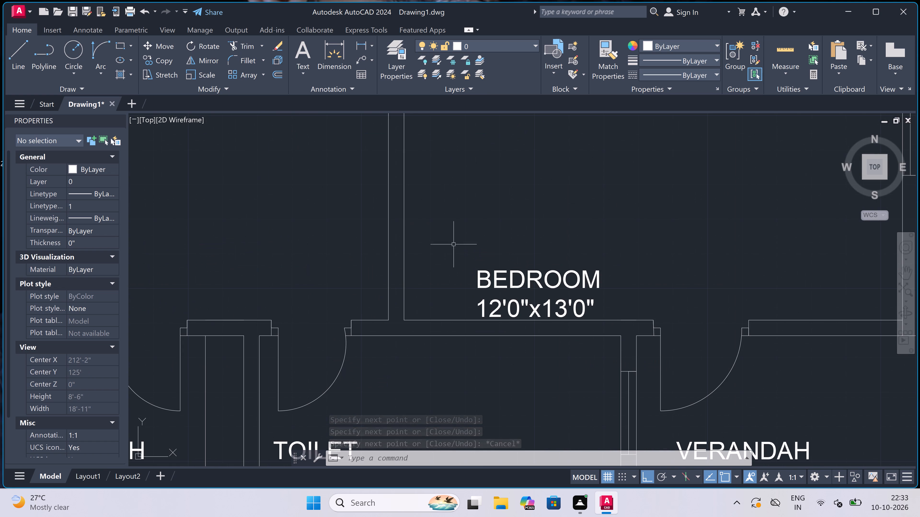
pyautogui.click(483, 276)
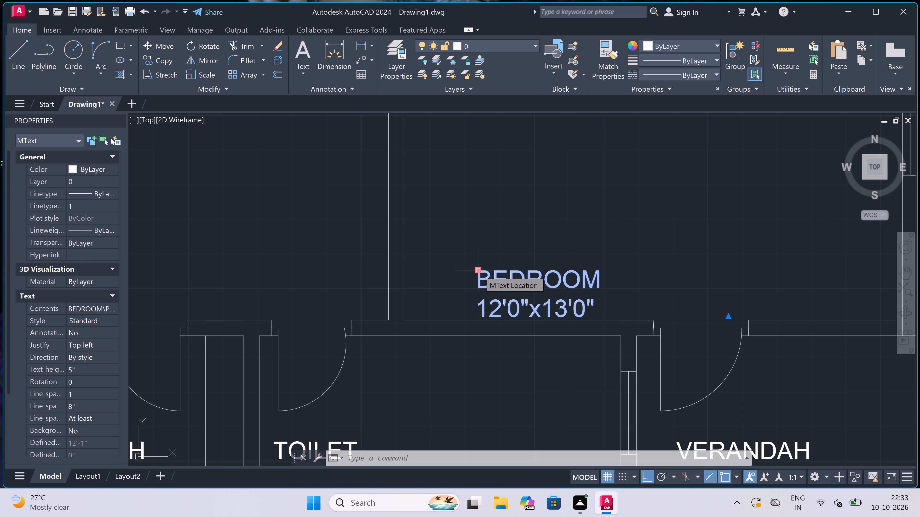
pyautogui.click(479, 271)
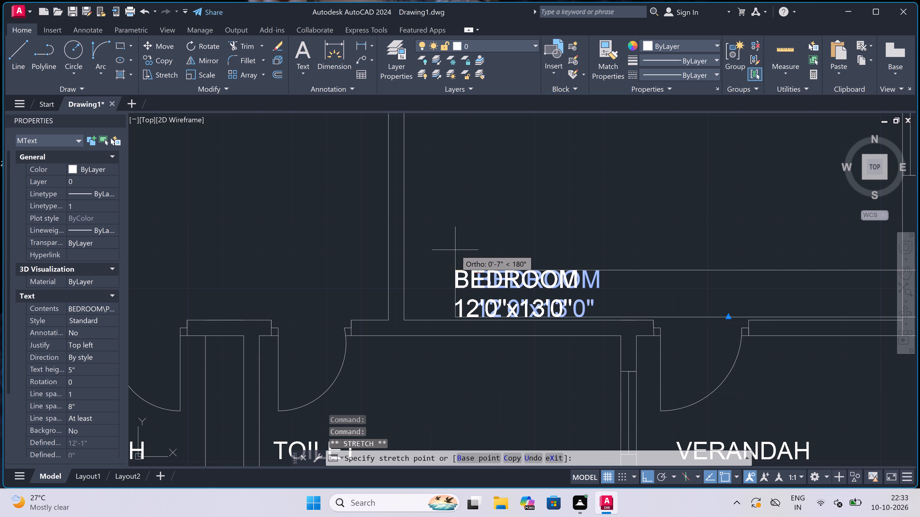
pyautogui.press('F8')
pyautogui.click(446, 241)
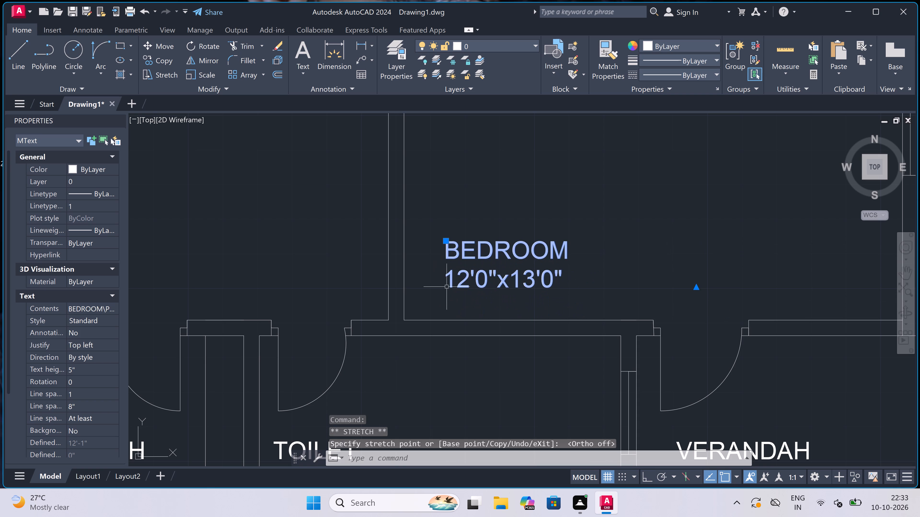
pyautogui.press('Escape')
pyautogui.scroll(-3, 451, 298)
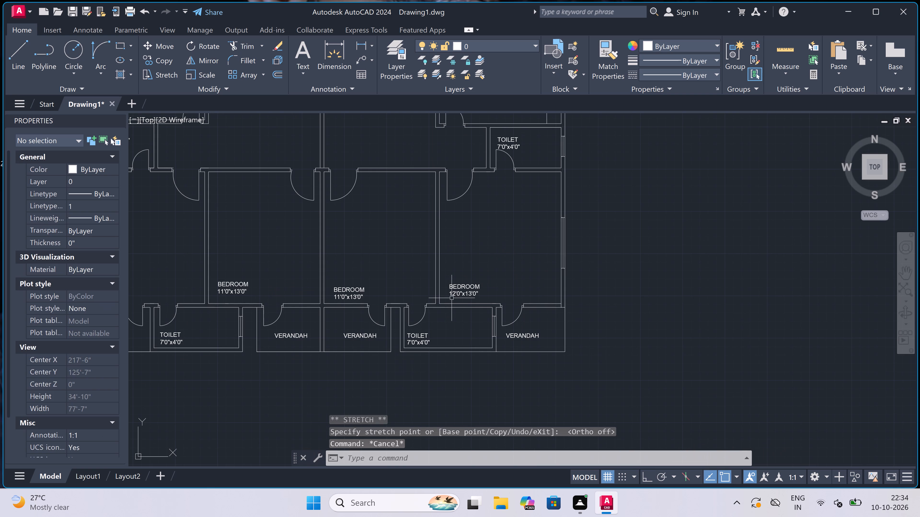
pyautogui.scroll(-3, 453, 297)
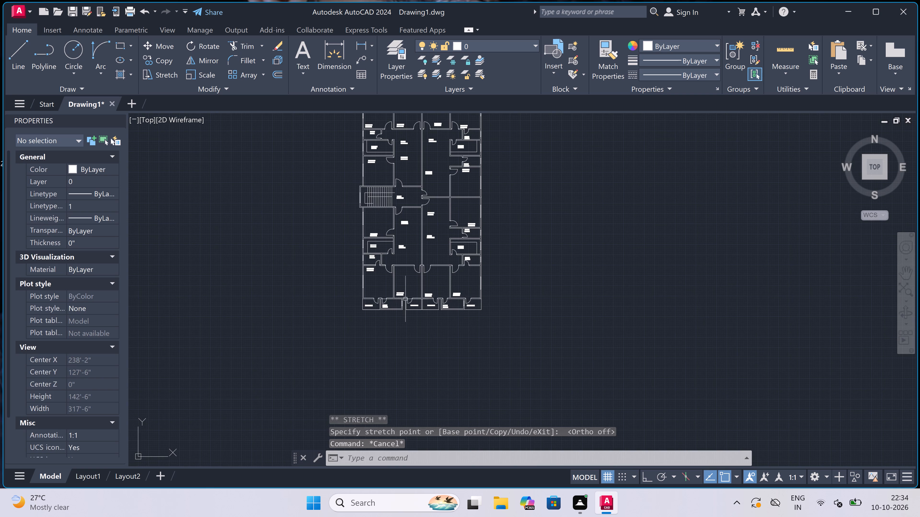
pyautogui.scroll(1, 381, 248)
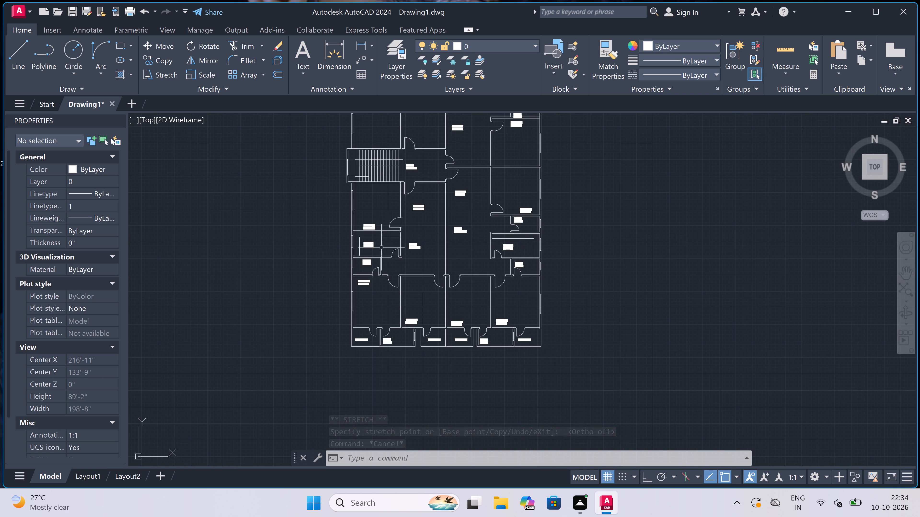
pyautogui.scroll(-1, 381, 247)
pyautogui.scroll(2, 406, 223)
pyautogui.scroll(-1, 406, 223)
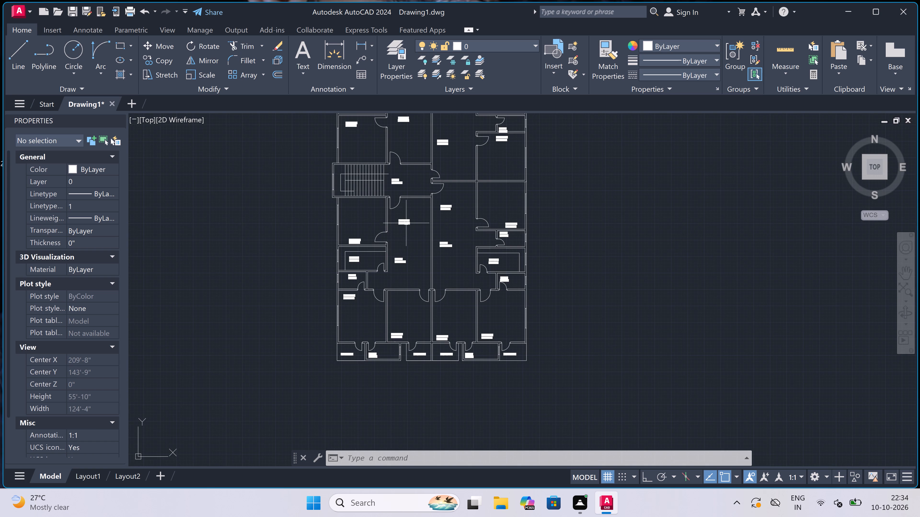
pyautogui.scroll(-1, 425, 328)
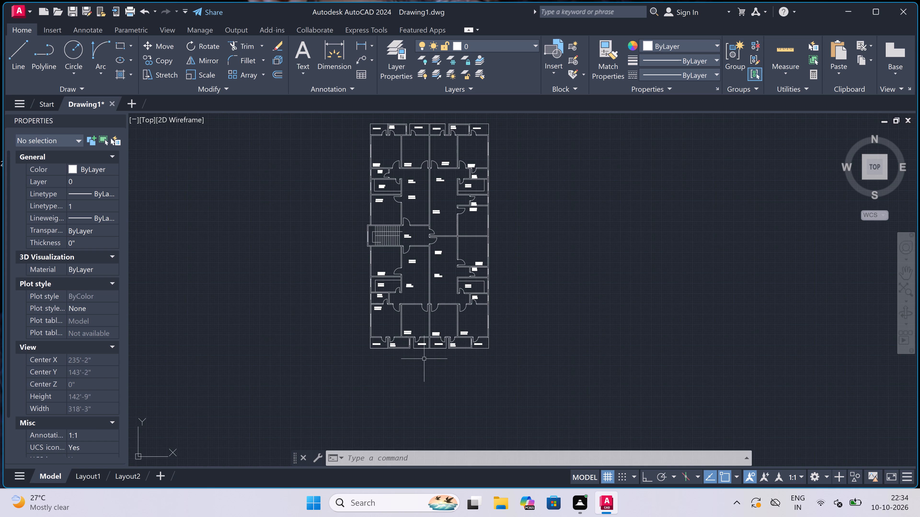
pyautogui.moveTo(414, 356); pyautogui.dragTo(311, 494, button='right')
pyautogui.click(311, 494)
# Add the multiline text title FIRST FLOOR PLAN in the empty space below the plan's bottom verandahs and toilets.
pyautogui.scroll(3, 434, 349)
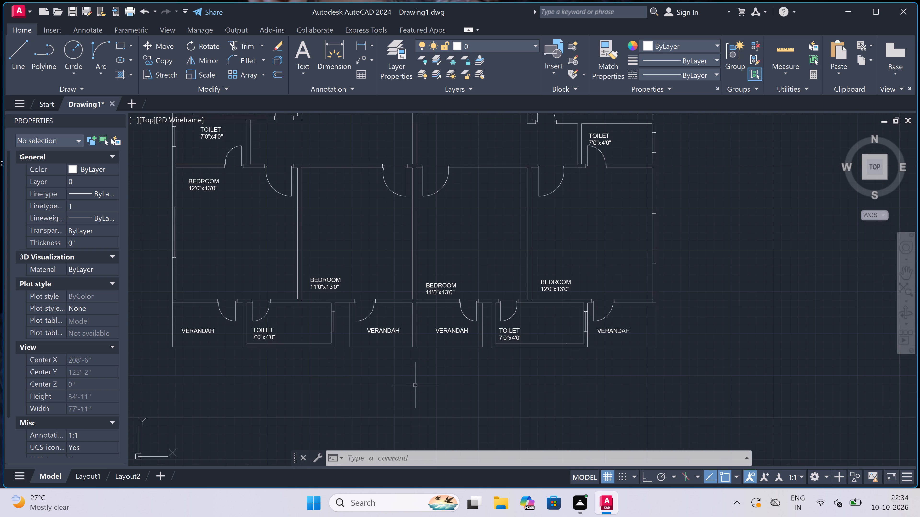
pyautogui.press('m')
pyautogui.press('t')
pyautogui.press('space')
pyautogui.click(264, 383)
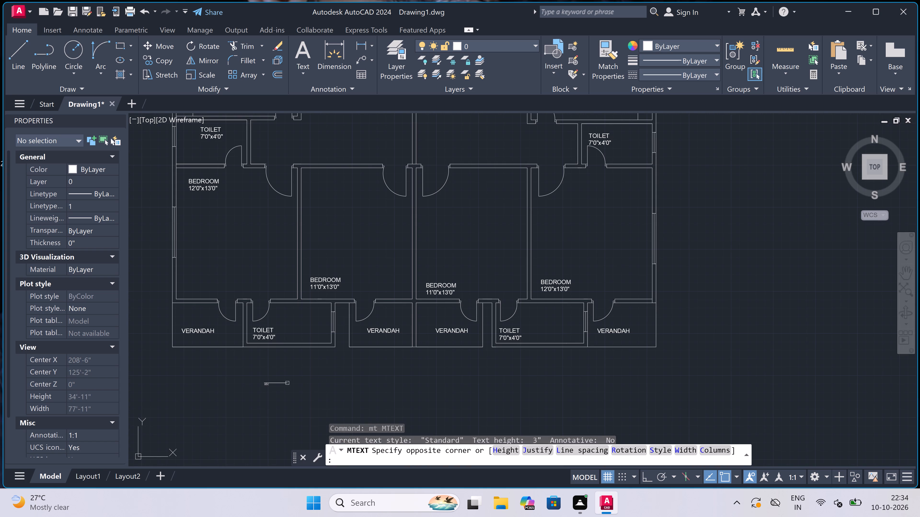
pyautogui.scroll(-4, 634, 297)
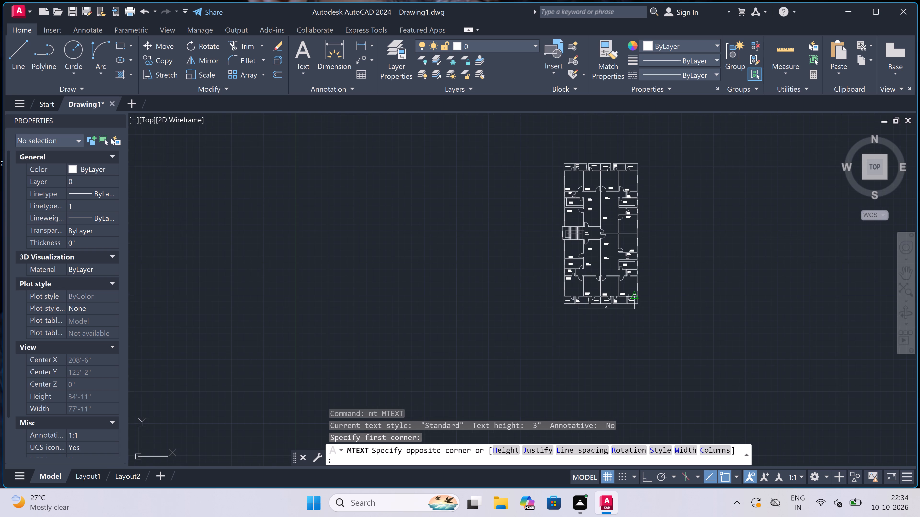
pyautogui.scroll(3, 668, 319)
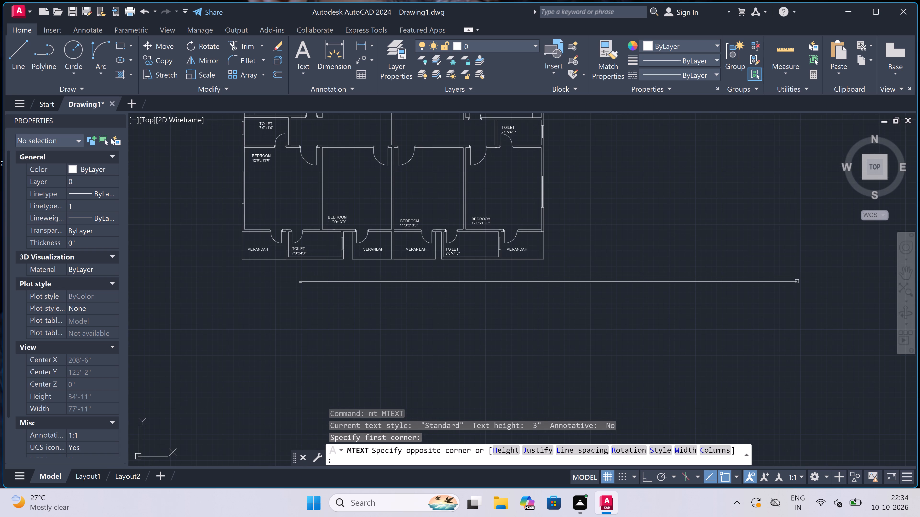
pyautogui.click(808, 292)
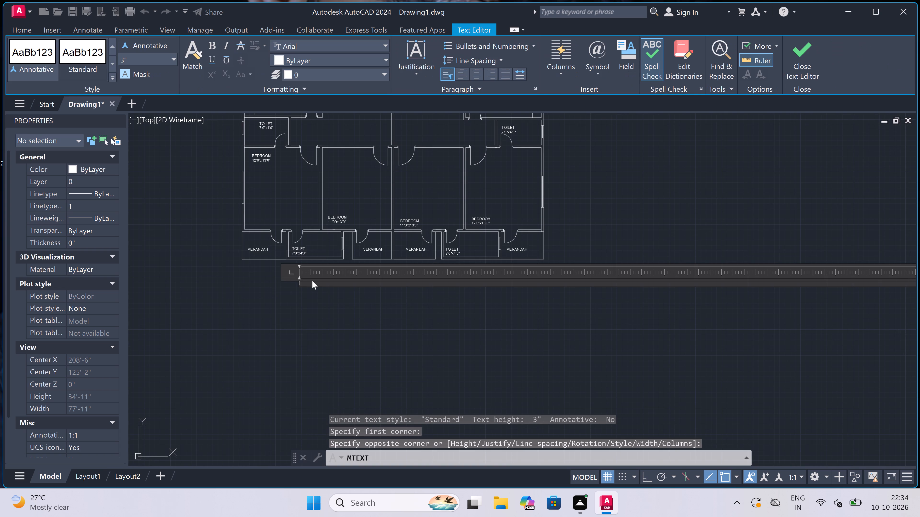
pyautogui.scroll(3, 313, 281)
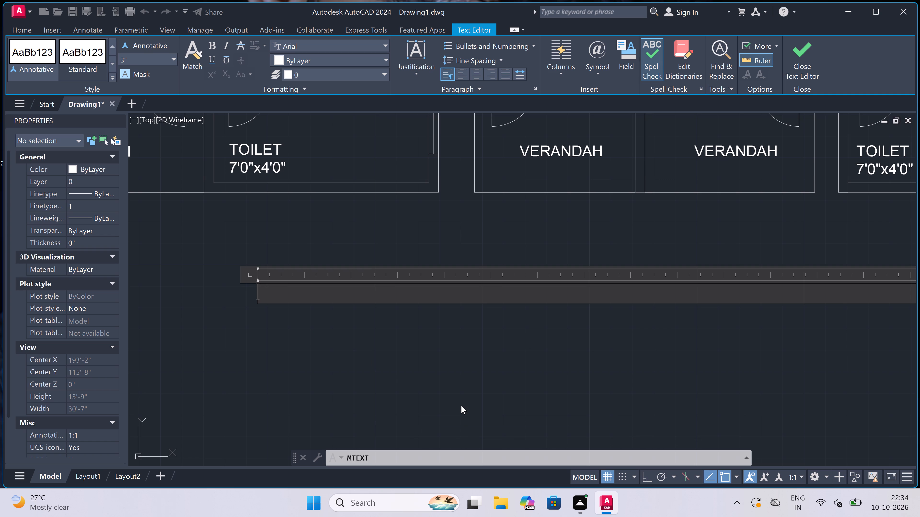
pyautogui.press('f')
pyautogui.press('i')
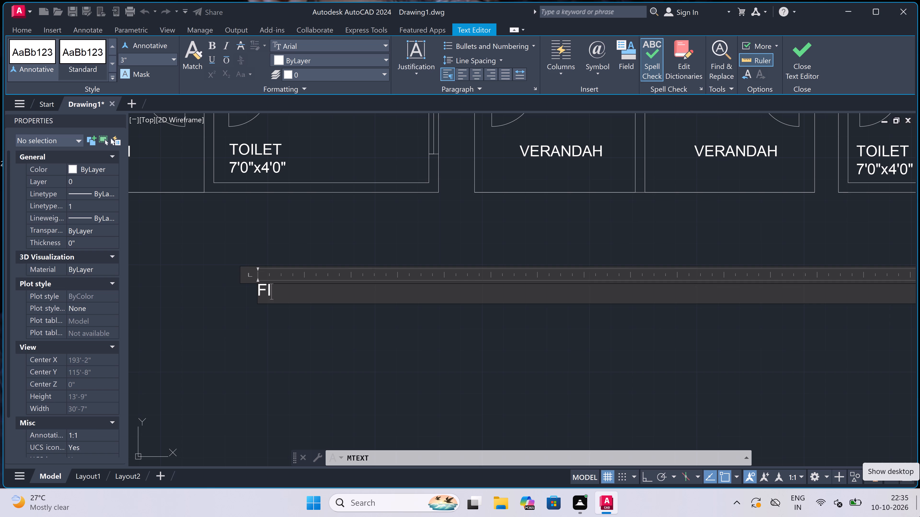
pyautogui.press('r')
pyautogui.write('ST')
pyautogui.press('space')
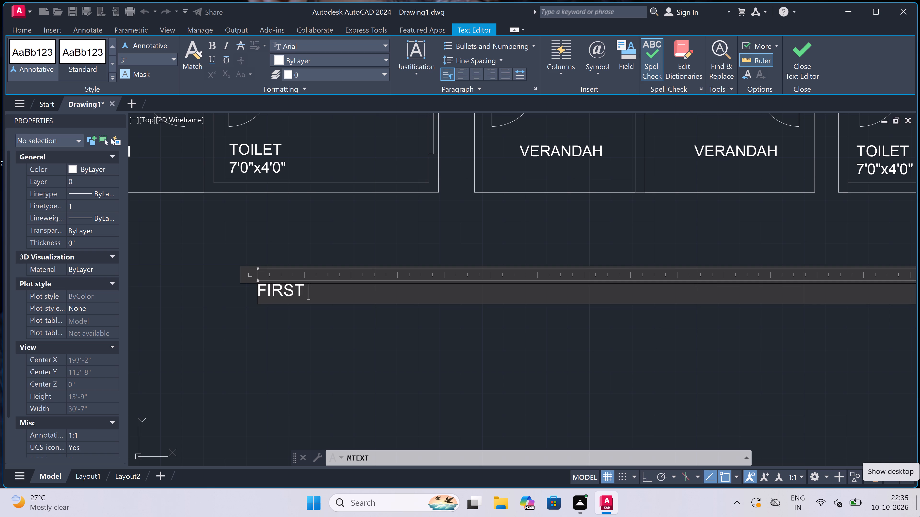
pyautogui.write('FLOOR PLAN')
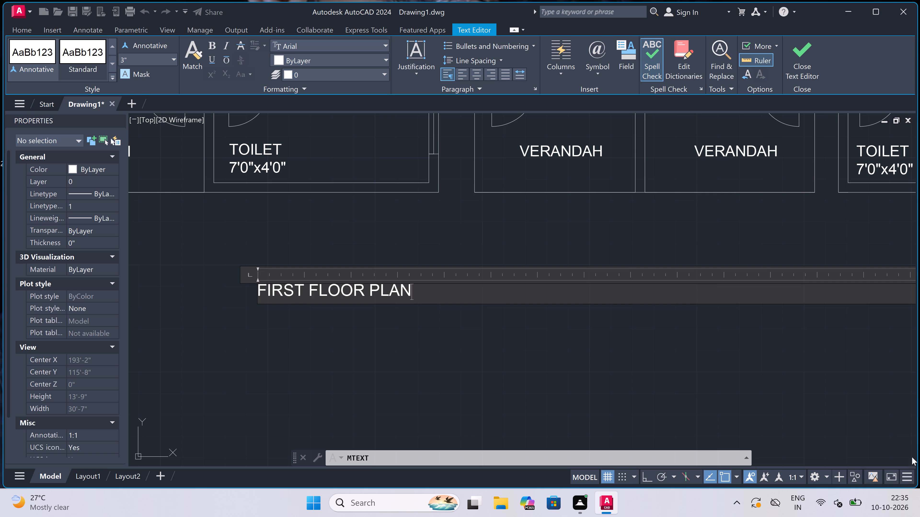
pyautogui.click(394, 337)
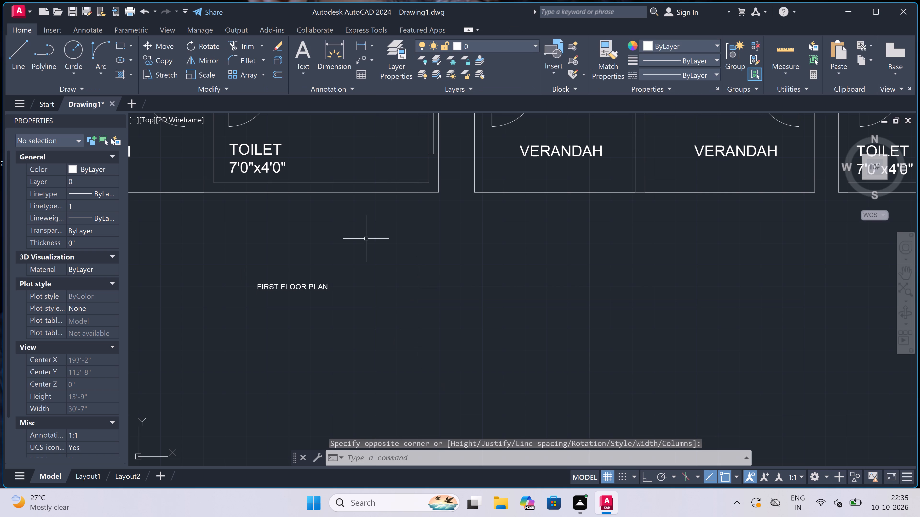
# Set the text height of the FIRST FLOOR PLAN title to 1.5'.
pyautogui.moveTo(299, 278); pyautogui.dragTo(235, 255)
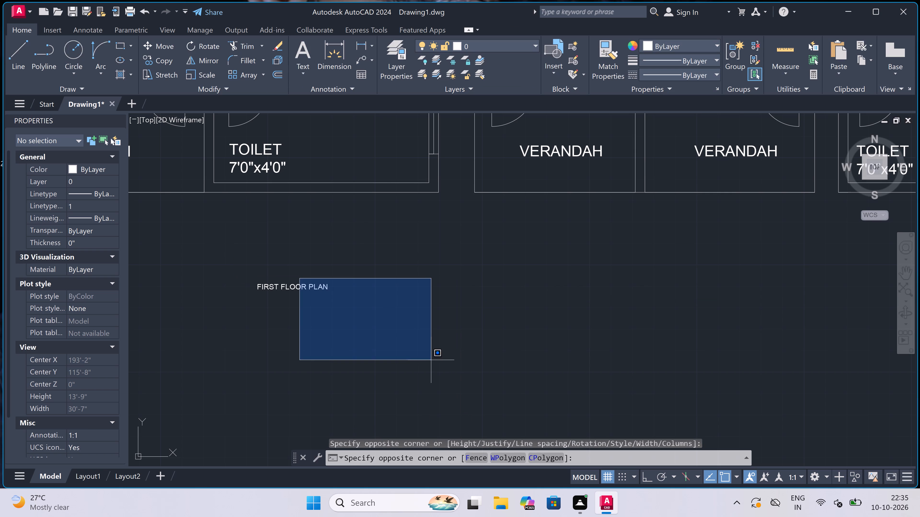
pyautogui.click(261, 288)
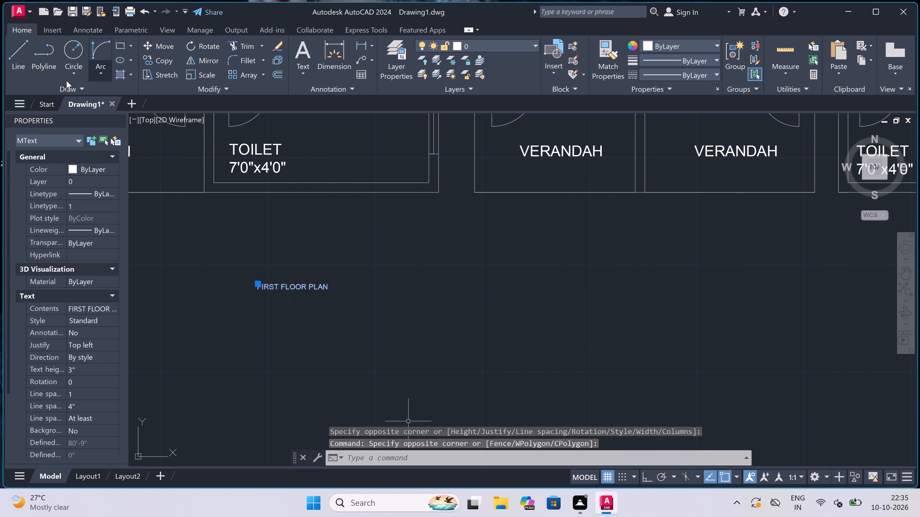
pyautogui.click(107, 367)
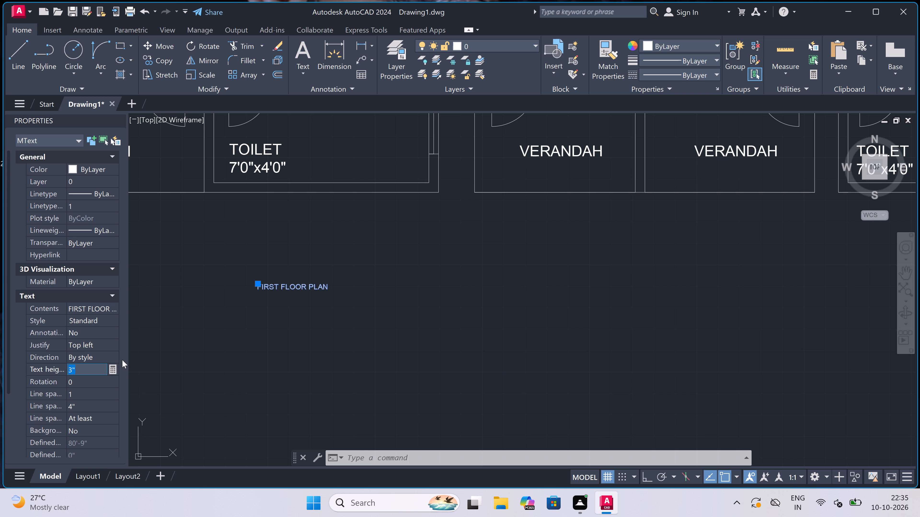
pyautogui.press('BackSpace')
pyautogui.press('BackSpace')
pyautogui.press('BackSpace')
pyautogui.click(80, 374)
pyautogui.press('BackSpace')
pyautogui.press('BackSpace')
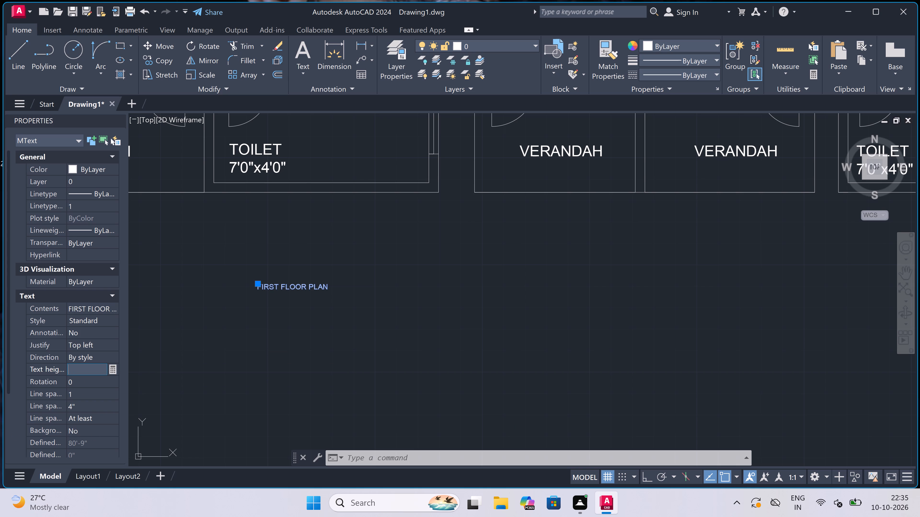
pyautogui.rightClick(0, 516)
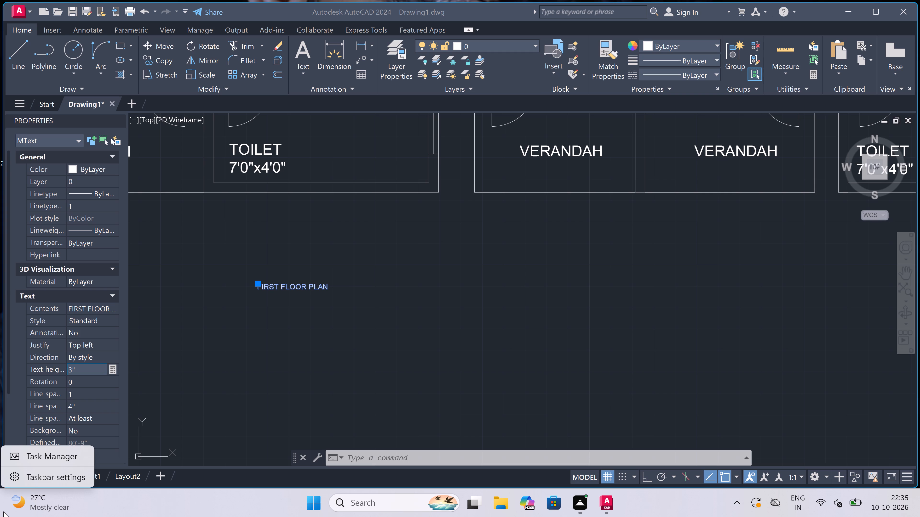
pyautogui.rightClick(3, 512)
pyautogui.rightClick(3, 512)
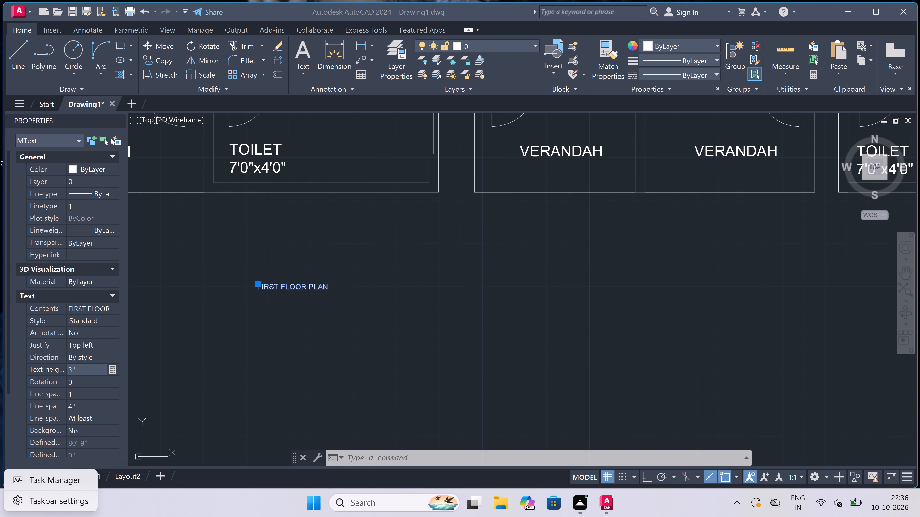
pyautogui.click(90, 371)
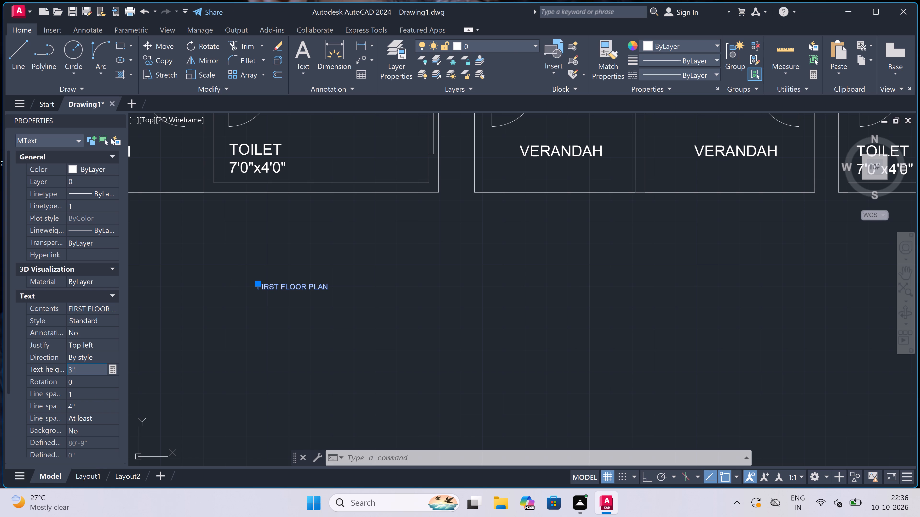
pyautogui.press('BackSpace')
pyautogui.press('BackSpace')
pyautogui.press('BackSpace')
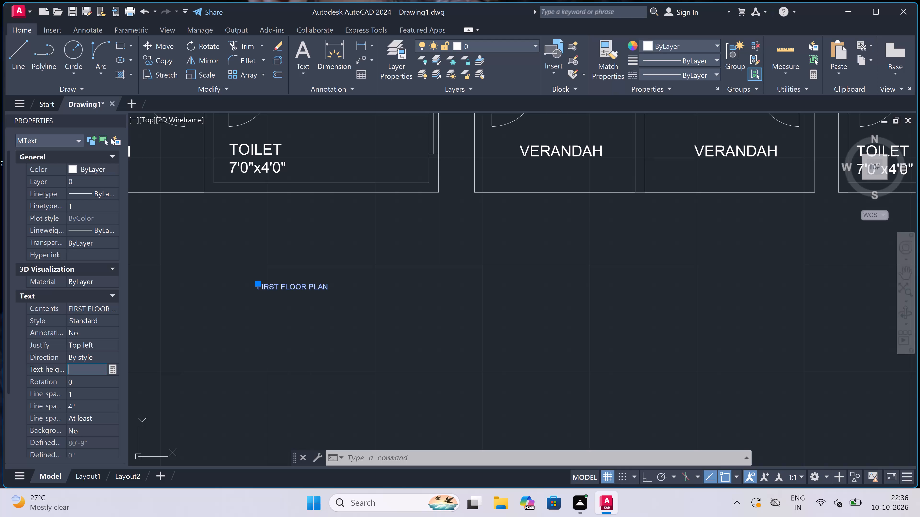
pyautogui.write("1.5'")
pyautogui.moveTo(401, 243); pyautogui.dragTo(401, 249)
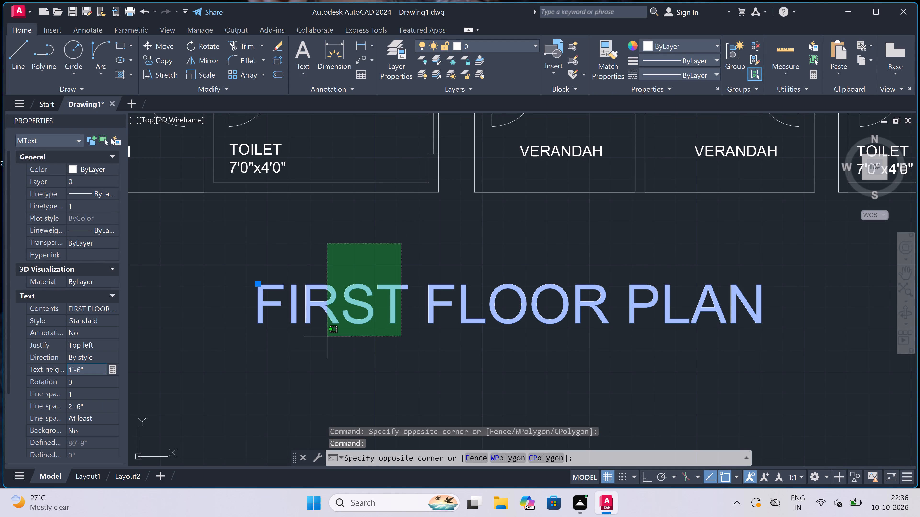
pyautogui.press('Escape')
# Move the FIRST FLOOR PLAN title horizontally to the right so it sits nearer the middle beneath the plan.
pyautogui.scroll(-4, 368, 290)
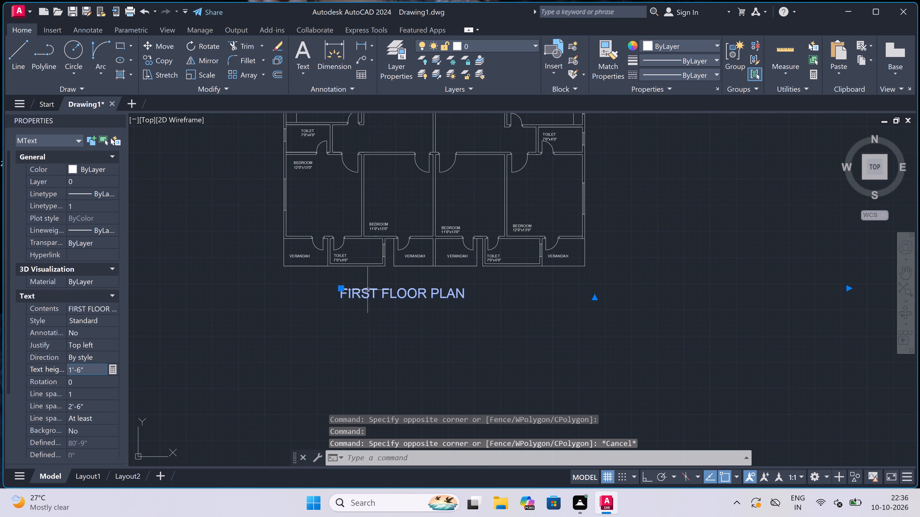
pyautogui.scroll(2, 367, 290)
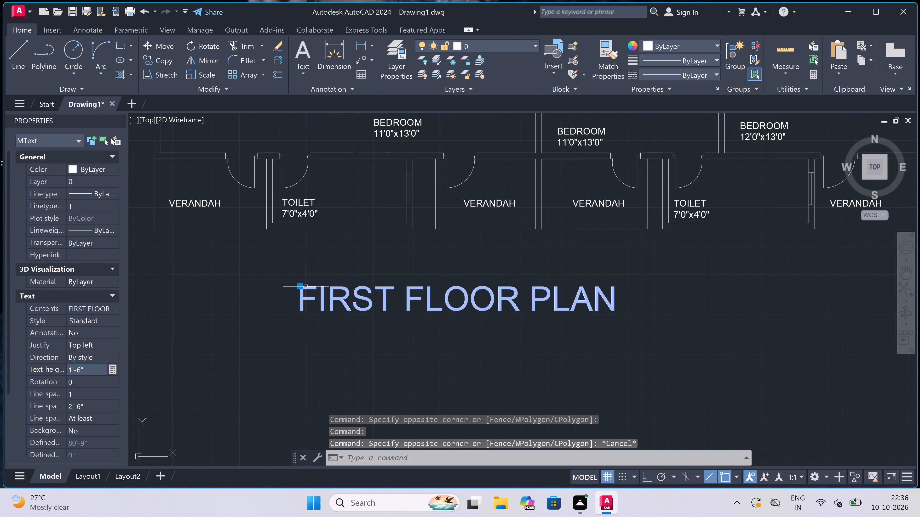
pyautogui.click(298, 287)
pyautogui.scroll(3, 373, 288)
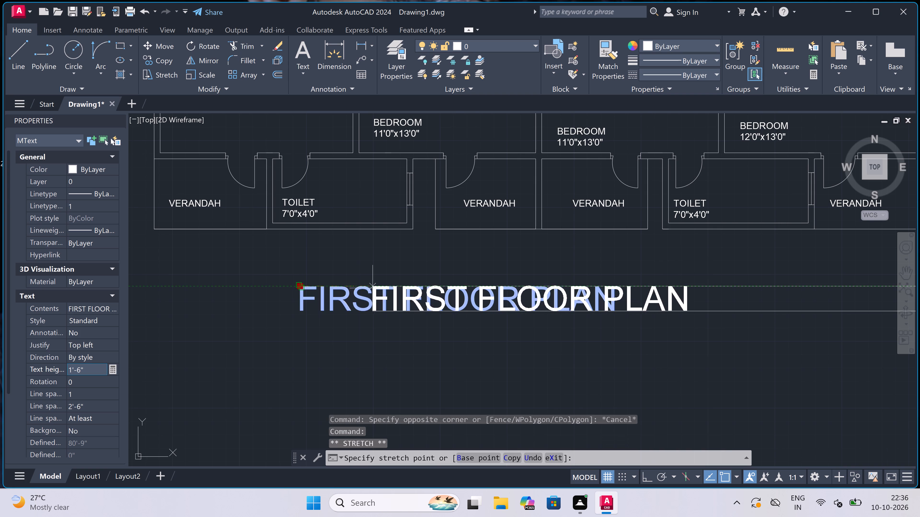
pyautogui.click(383, 287)
pyautogui.press('Escape')
# Move the BEDROOM 12'0"x13'0" label in the plan's upper-right bedroom to the right and slightly up, clear of the toilet door opening.
pyautogui.scroll(-6, 363, 291)
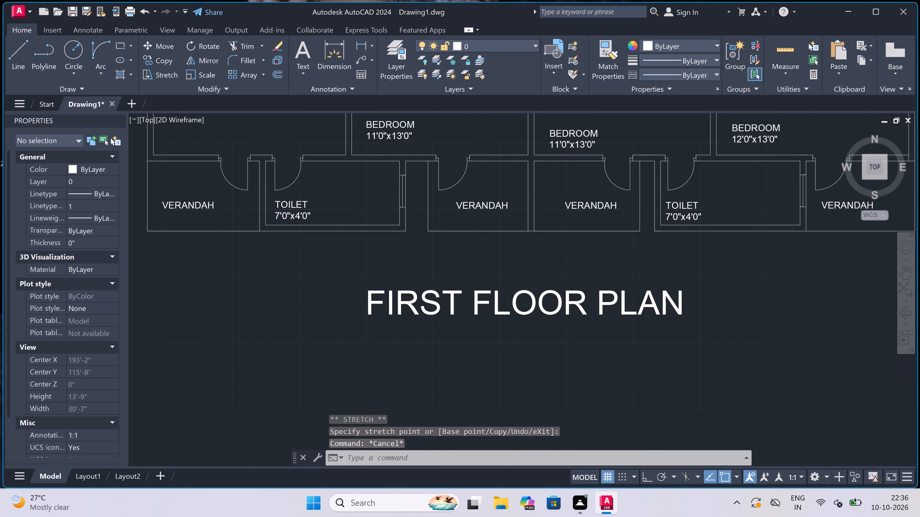
pyautogui.scroll(-6, 365, 290)
pyautogui.scroll(4, 395, 202)
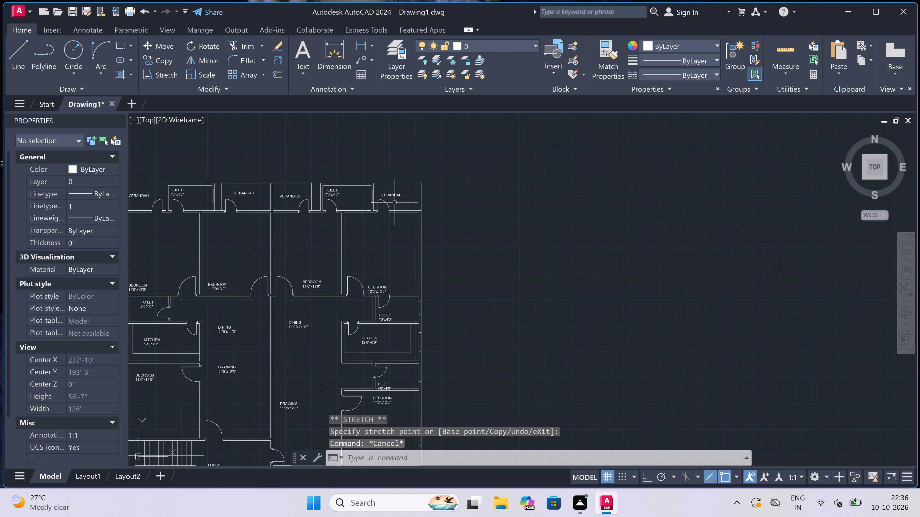
pyautogui.scroll(3, 384, 259)
pyautogui.click(357, 361)
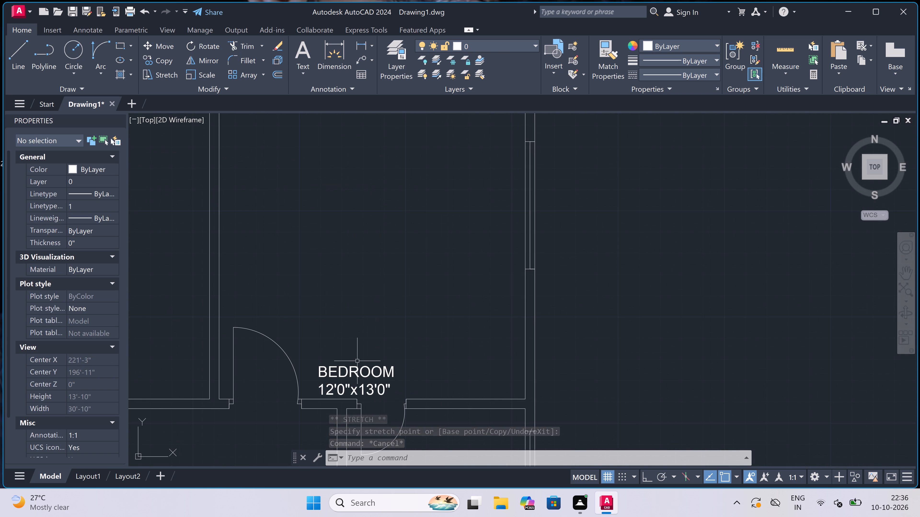
pyautogui.moveTo(337, 374); pyautogui.dragTo(337, 377)
pyautogui.click(318, 366)
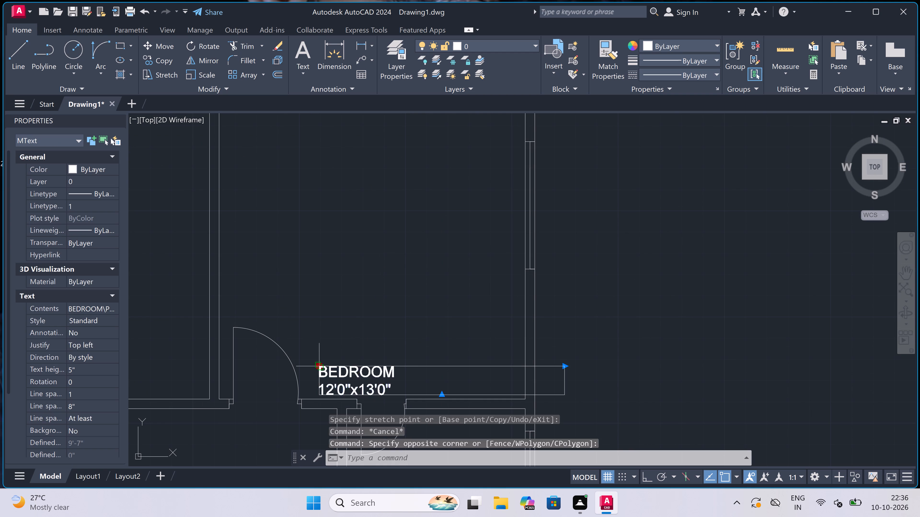
pyautogui.click(421, 356)
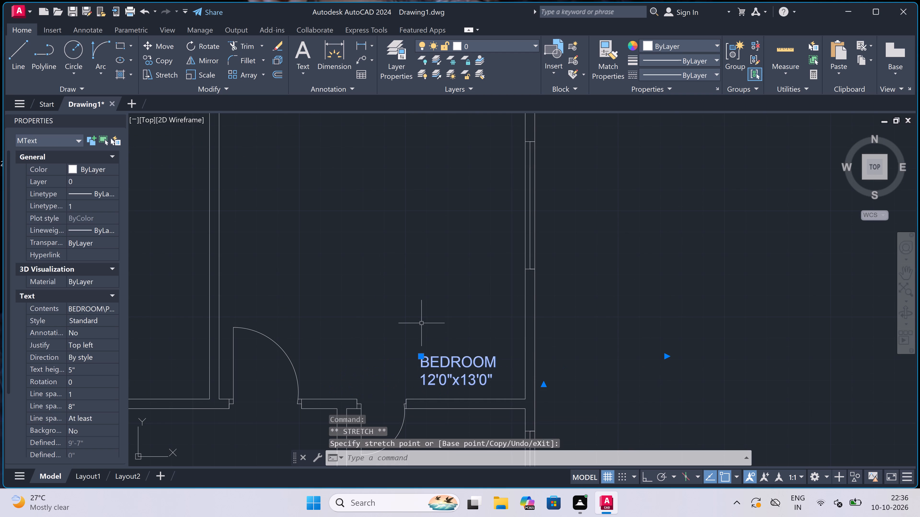
pyautogui.press('Escape')
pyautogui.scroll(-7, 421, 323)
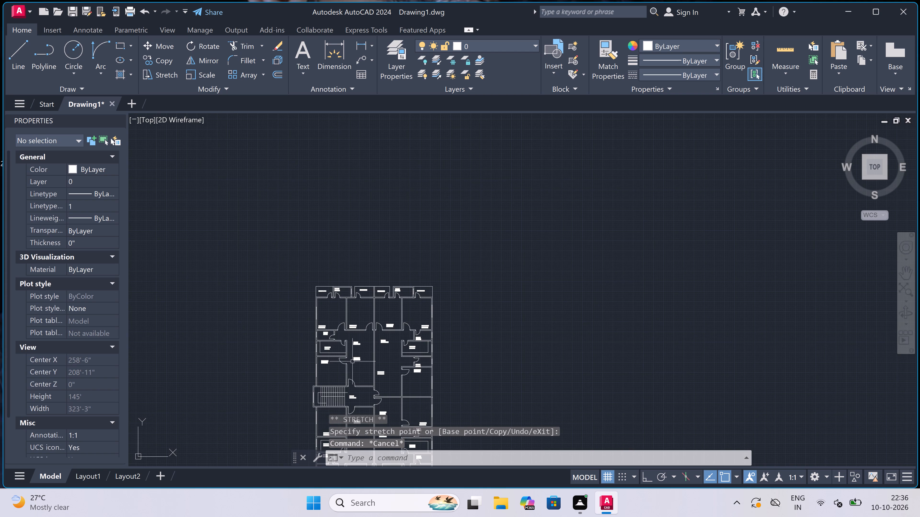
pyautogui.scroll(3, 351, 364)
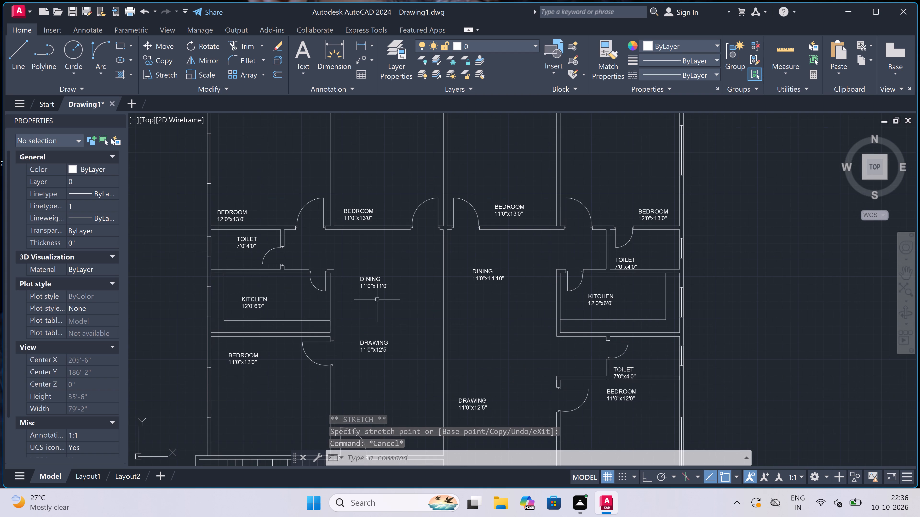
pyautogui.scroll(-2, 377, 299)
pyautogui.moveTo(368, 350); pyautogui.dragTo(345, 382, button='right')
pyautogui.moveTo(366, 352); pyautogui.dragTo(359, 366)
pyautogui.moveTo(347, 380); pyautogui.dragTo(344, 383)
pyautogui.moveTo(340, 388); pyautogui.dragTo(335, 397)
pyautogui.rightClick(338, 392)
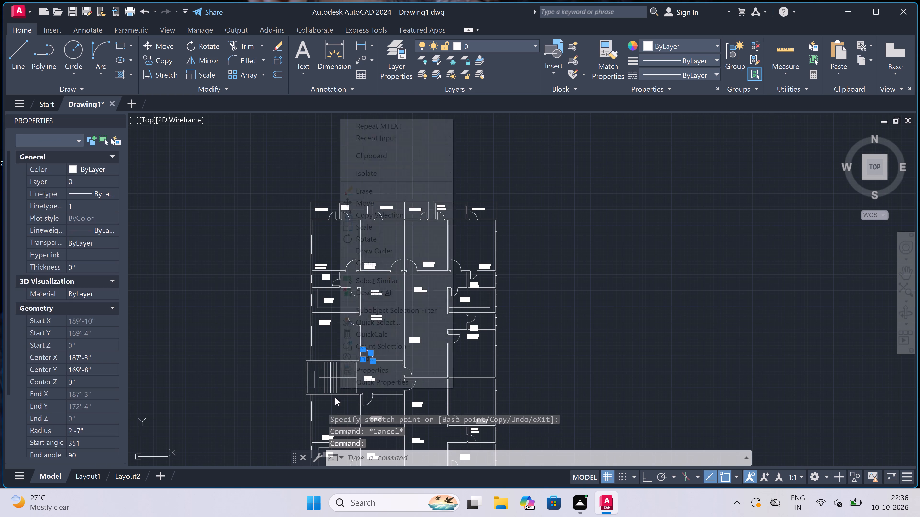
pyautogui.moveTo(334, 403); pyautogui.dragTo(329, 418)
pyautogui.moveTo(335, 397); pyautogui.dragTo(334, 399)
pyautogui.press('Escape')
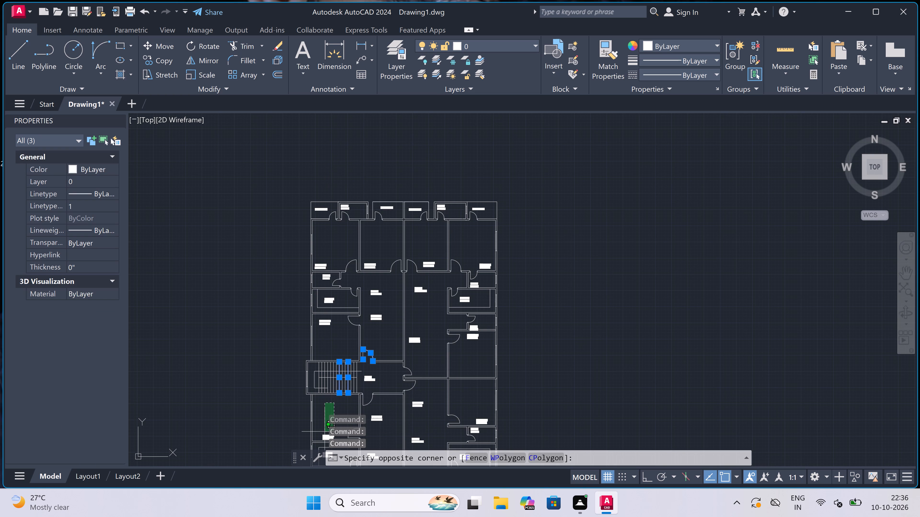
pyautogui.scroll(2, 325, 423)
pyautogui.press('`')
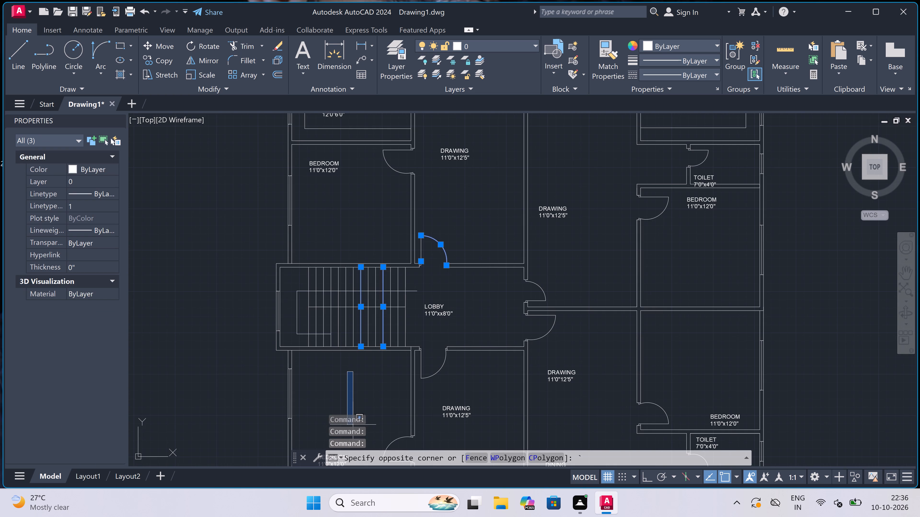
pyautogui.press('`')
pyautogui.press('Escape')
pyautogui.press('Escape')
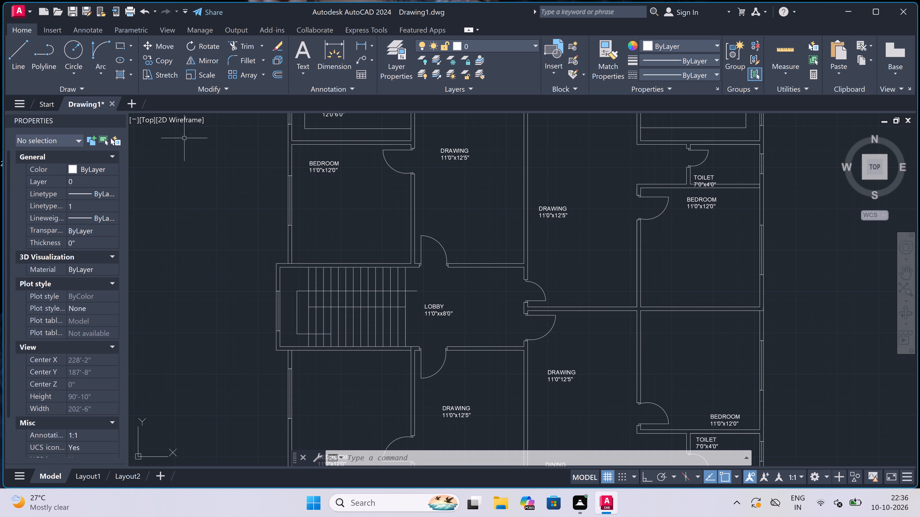
# Review the whole floor plan and its FIRST FLOOR PLAN title for labels that still need adjusting.
pyautogui.scroll(-1, 301, 334)
pyautogui.scroll(1, 306, 341)
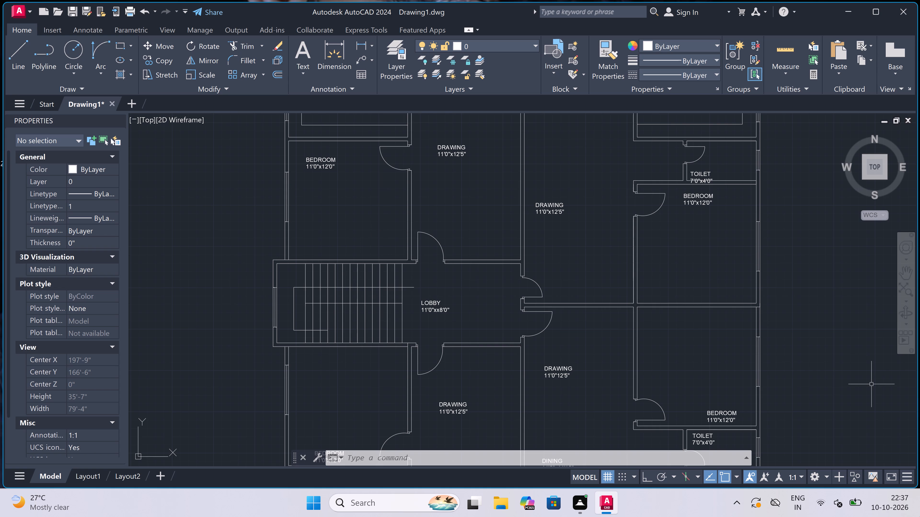
pyautogui.scroll(-4, 471, 258)
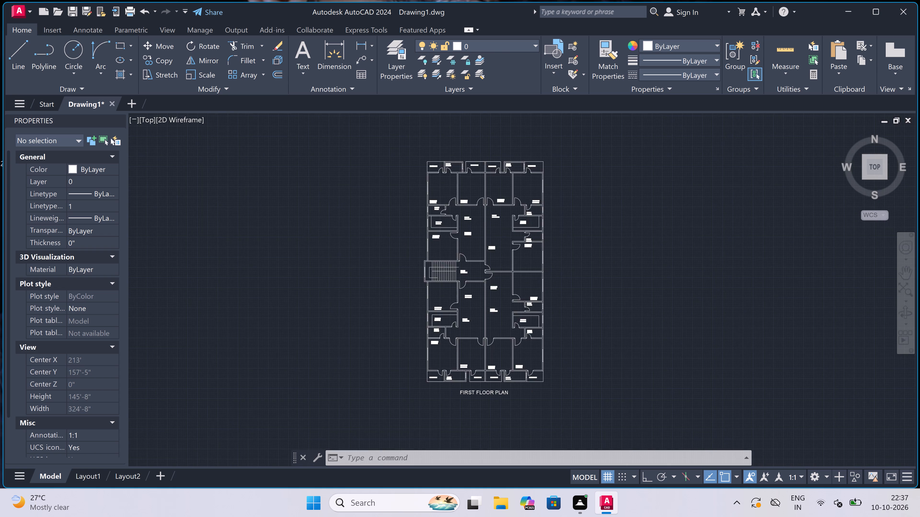
pyautogui.scroll(-2, 355, 226)
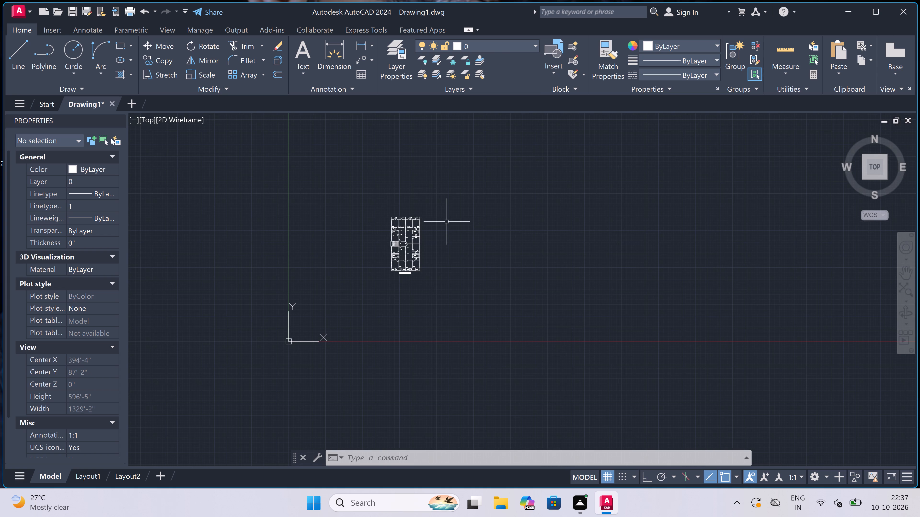
pyautogui.scroll(3, 391, 231)
pyautogui.scroll(-2, 430, 219)
pyautogui.scroll(3, 462, 217)
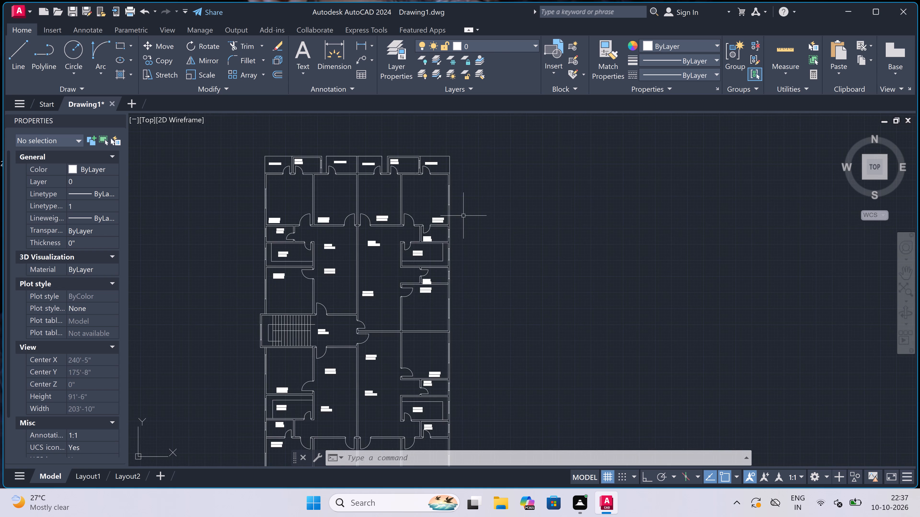
pyautogui.scroll(-1, 464, 217)
pyautogui.scroll(1, 443, 242)
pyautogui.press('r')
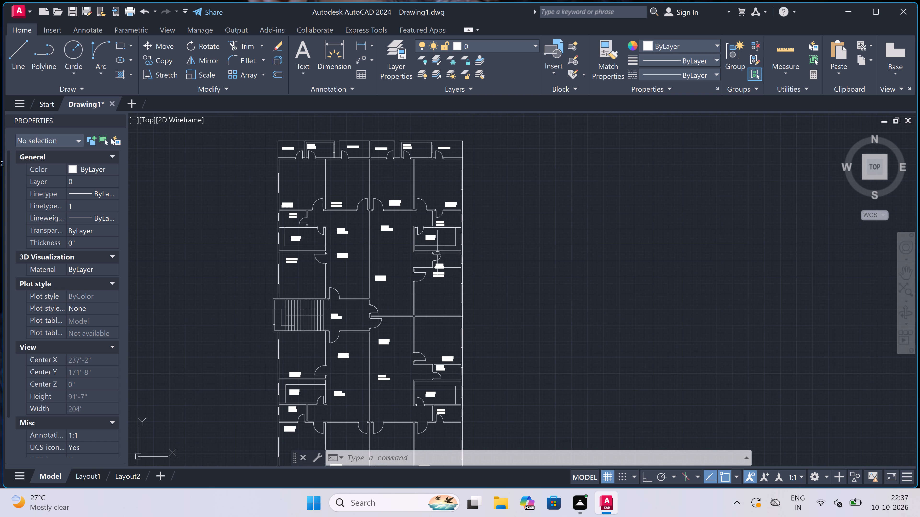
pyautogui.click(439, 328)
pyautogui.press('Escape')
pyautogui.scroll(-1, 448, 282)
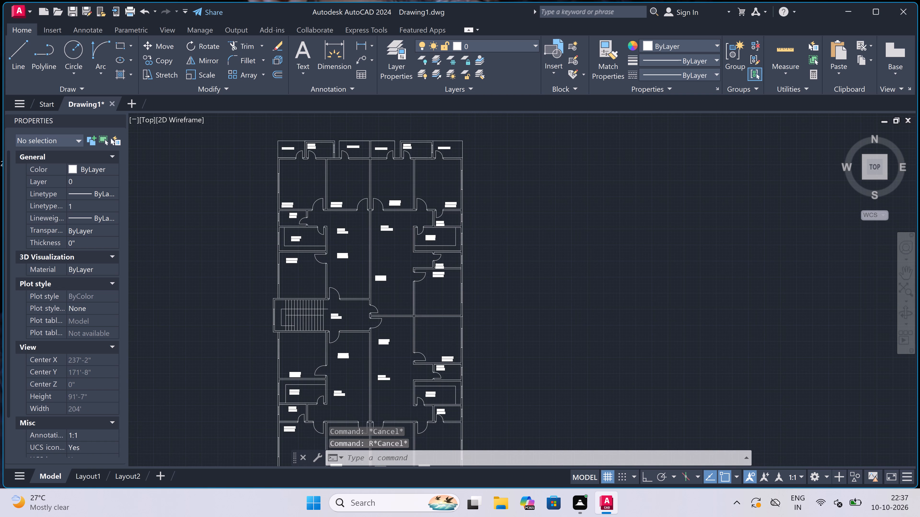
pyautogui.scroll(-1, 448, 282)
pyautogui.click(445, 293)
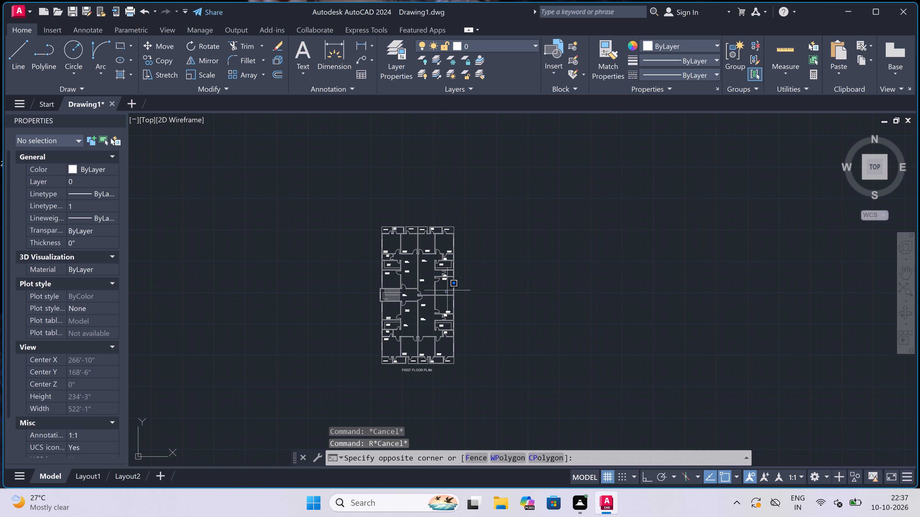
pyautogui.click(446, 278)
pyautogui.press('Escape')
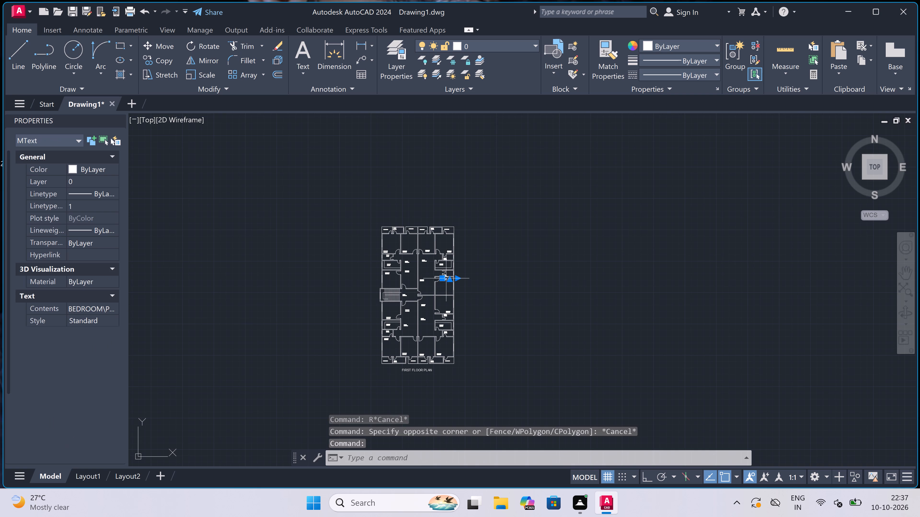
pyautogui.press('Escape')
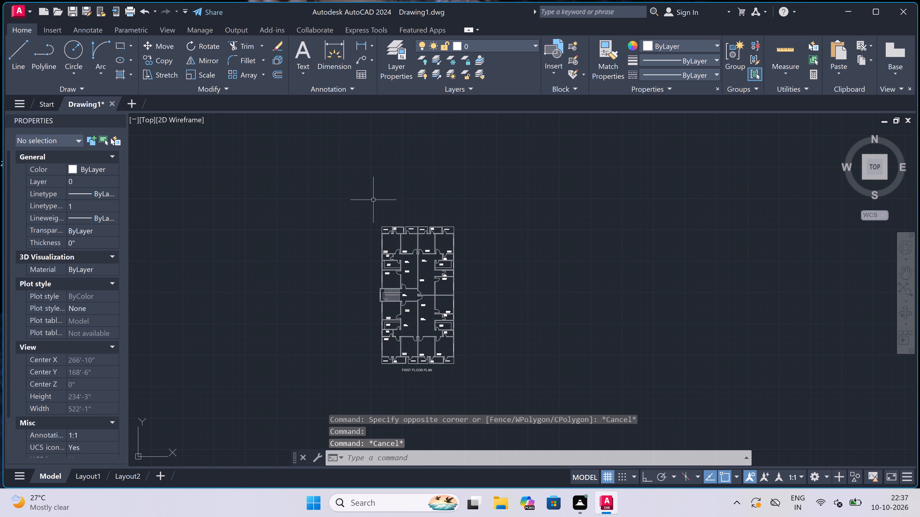
# Move the TOILET 7'0"x4'0" label between the upper-right kitchen and the 11'0"x12'0" bedroom up and right, clear of the wall and door swing.
pyautogui.scroll(1, 362, 291)
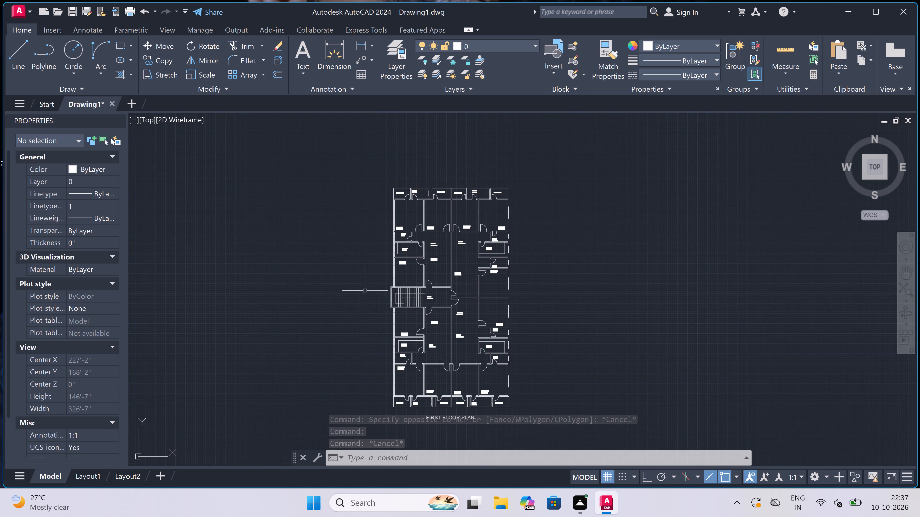
pyautogui.scroll(4, 473, 256)
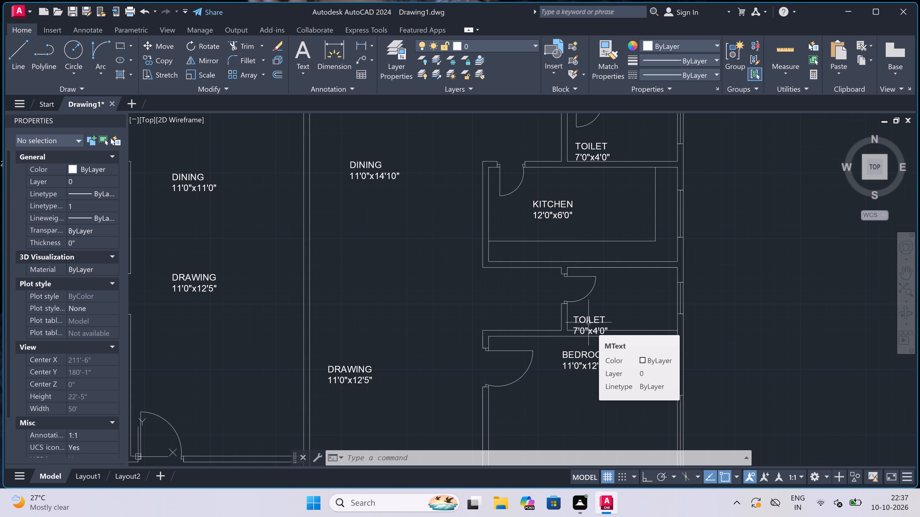
pyautogui.moveTo(127, 516); pyautogui.dragTo(21, 516, button='right')
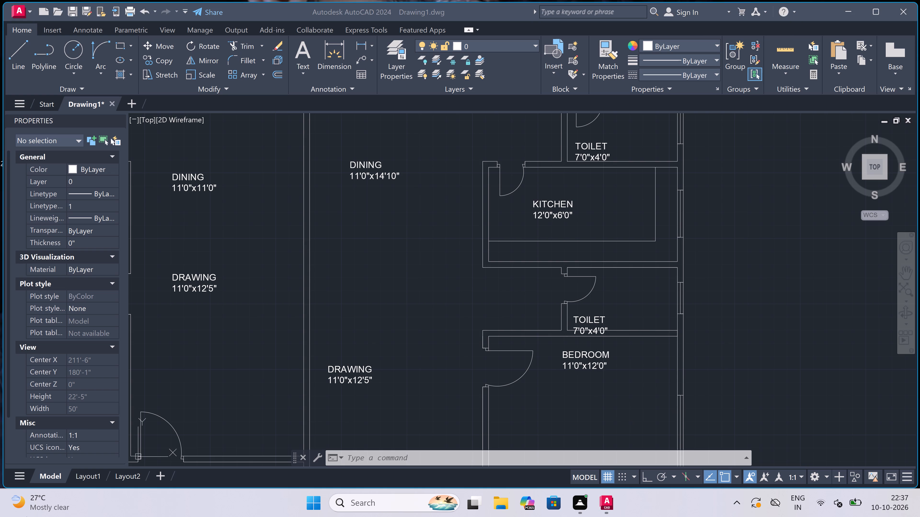
pyautogui.moveTo(16, 174); pyautogui.dragTo(11, 177, button='right')
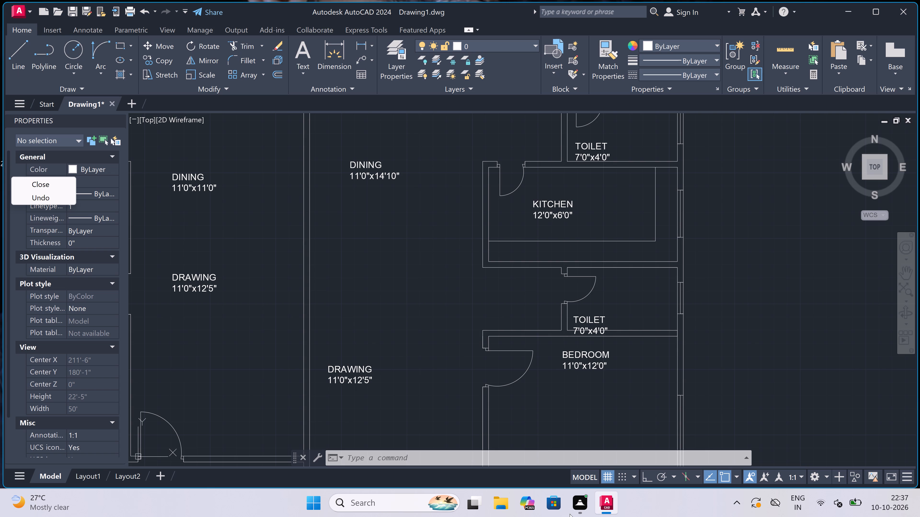
pyautogui.press('Escape')
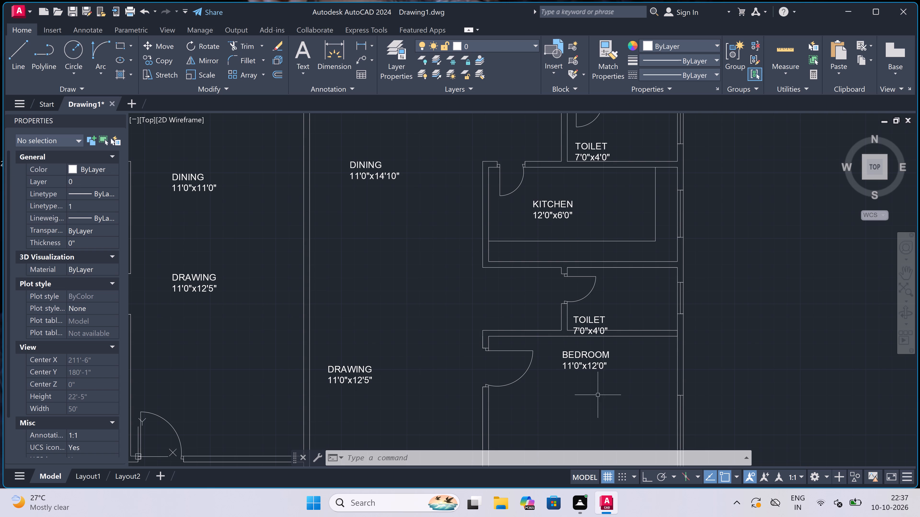
pyautogui.scroll(1, 585, 234)
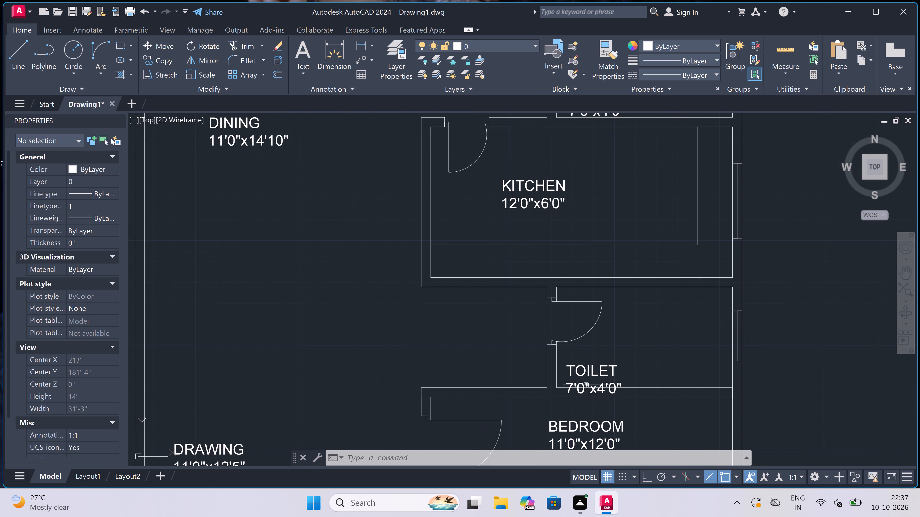
pyautogui.click(586, 371)
pyautogui.click(569, 362)
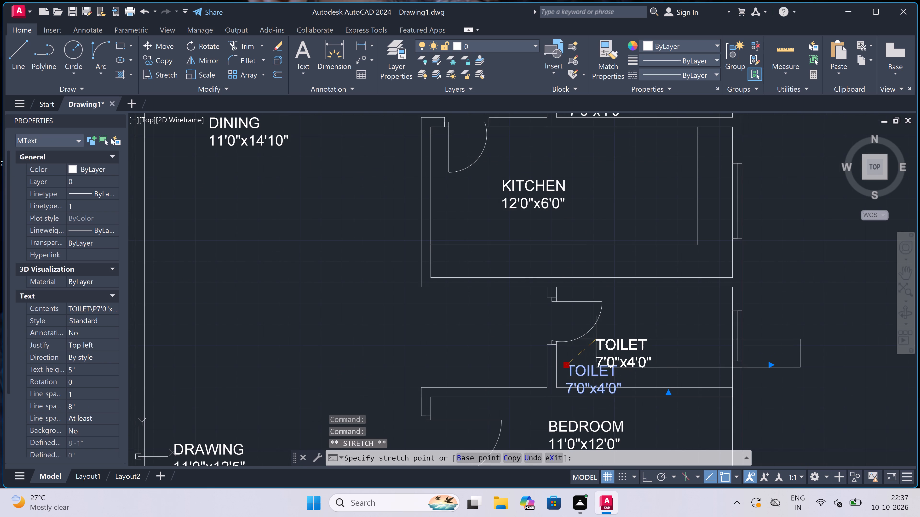
pyautogui.scroll(2, 596, 339)
pyautogui.click(580, 351)
pyautogui.press('Escape')
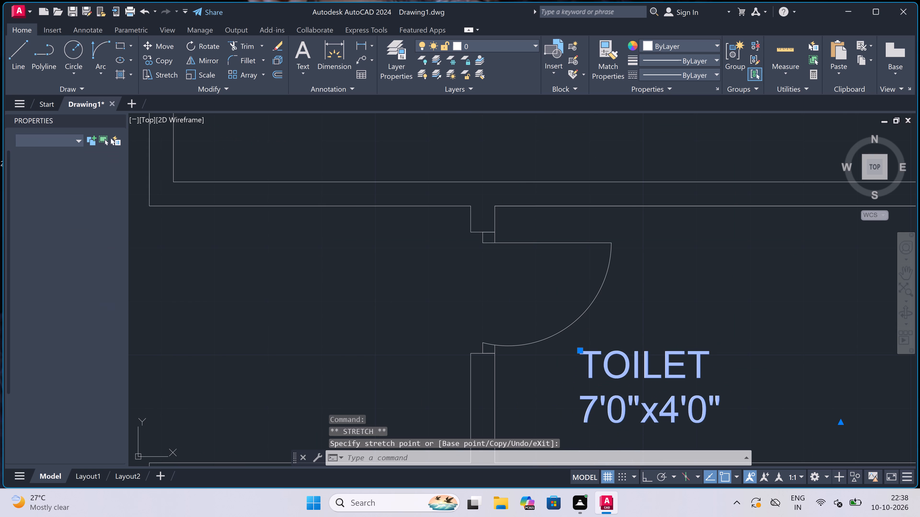
# Inspect the room labels on the plan's right side and in the lower bedrooms for overlaps with walls and doors.
pyautogui.scroll(-8, 532, 303)
pyautogui.scroll(1, 533, 354)
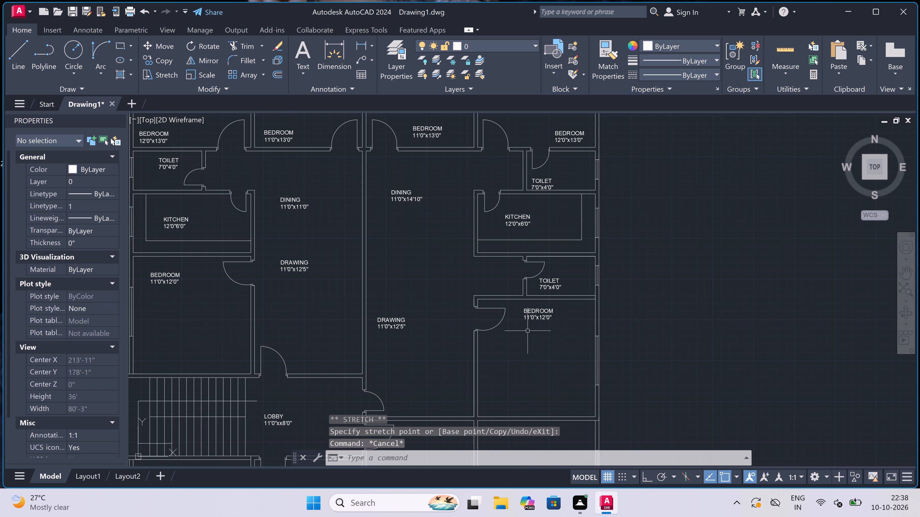
pyautogui.scroll(-1, 537, 281)
pyautogui.scroll(-1, 531, 317)
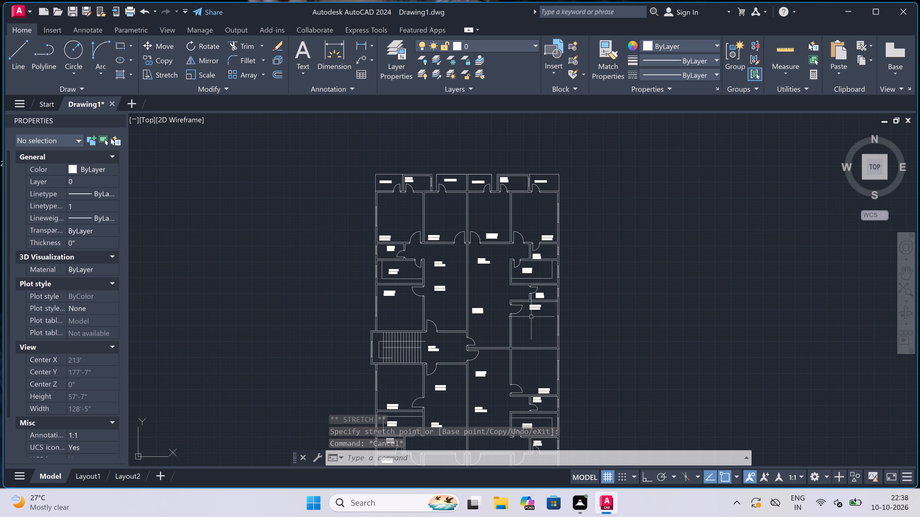
pyautogui.scroll(-1, 531, 317)
pyautogui.scroll(3, 538, 414)
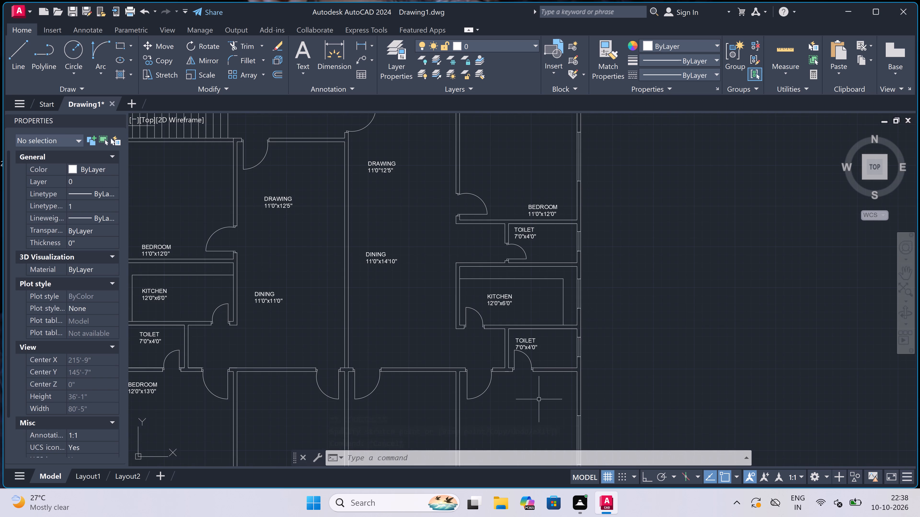
pyautogui.scroll(3, 557, 211)
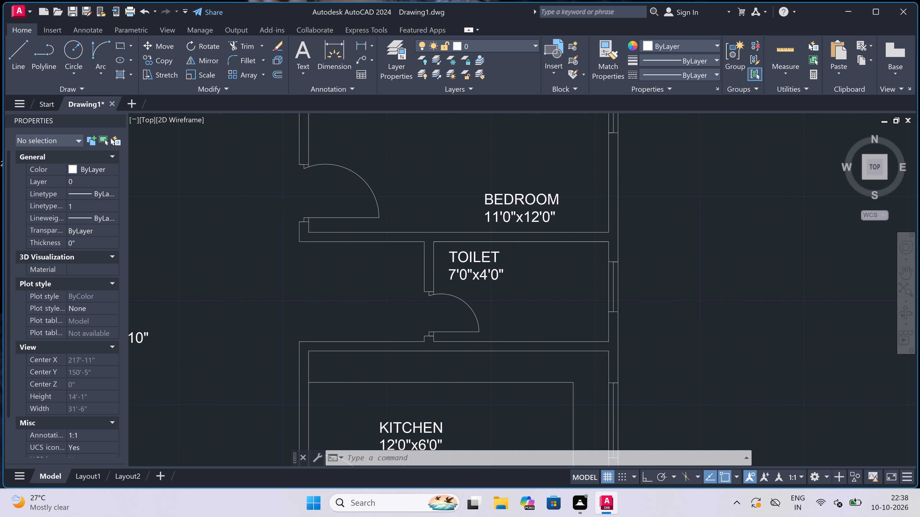
pyautogui.scroll(-4, 561, 218)
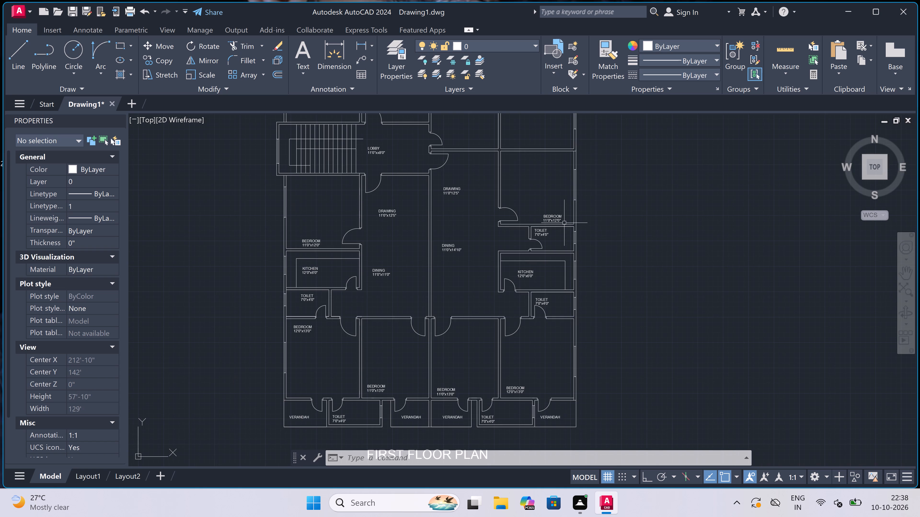
pyautogui.scroll(-1, 564, 223)
pyautogui.scroll(4, 455, 321)
pyautogui.scroll(-3, 458, 320)
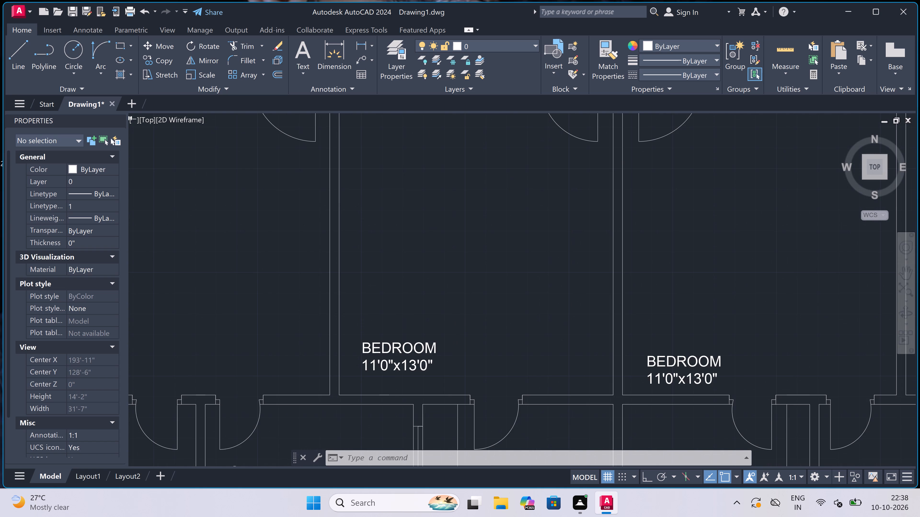
# Review the whole floor plan and the room labels in its upper bedrooms, verandahs and toilets for positions that need adjusting.
pyautogui.scroll(-1, 460, 327)
pyautogui.scroll(-1, 426, 216)
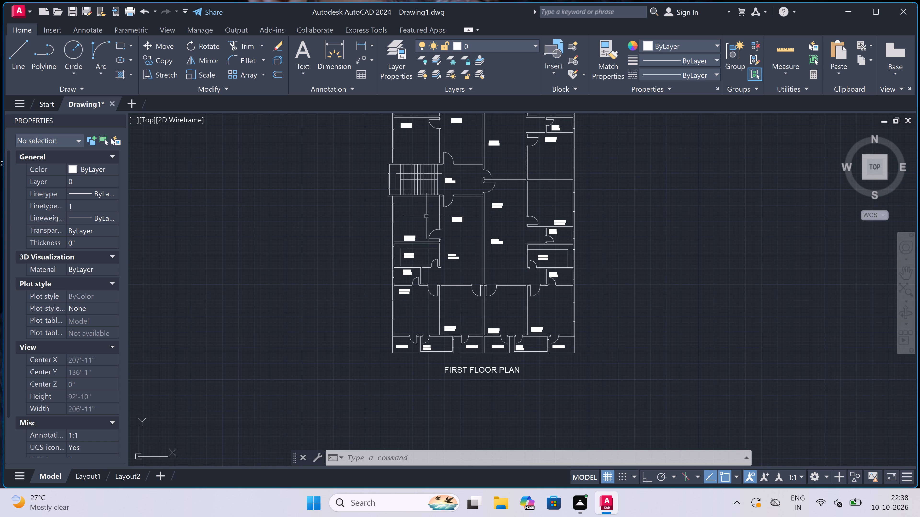
pyautogui.scroll(-1, 426, 216)
pyautogui.scroll(-1, 424, 169)
pyautogui.scroll(3, 424, 150)
pyautogui.scroll(3, 428, 131)
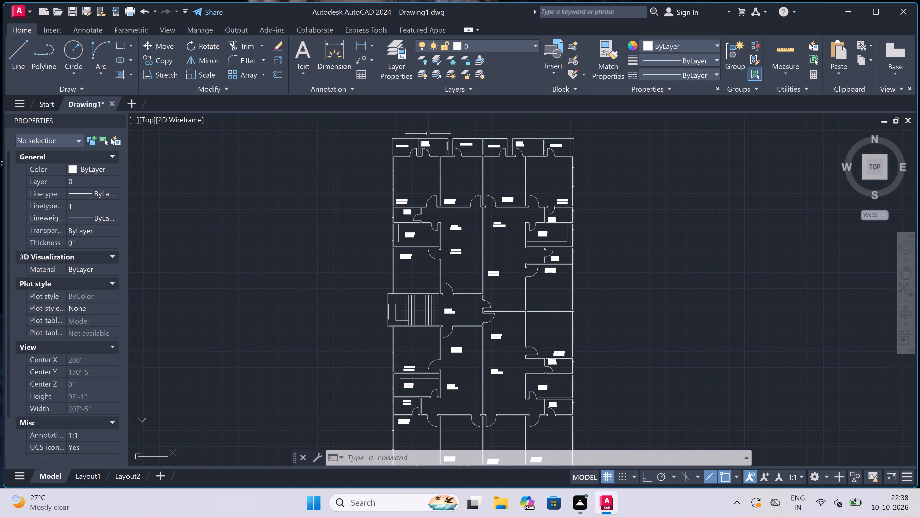
pyautogui.scroll(1, 428, 131)
pyautogui.scroll(-2, 472, 257)
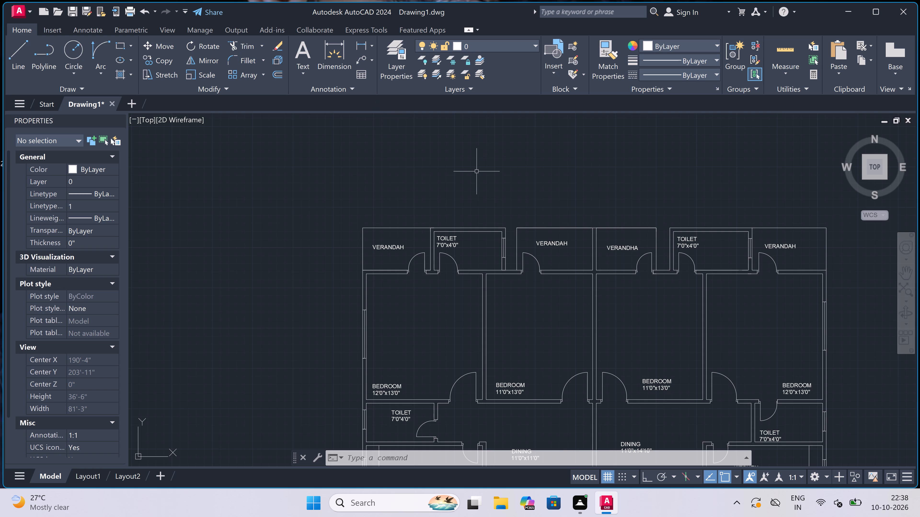
pyautogui.scroll(-2, 471, 196)
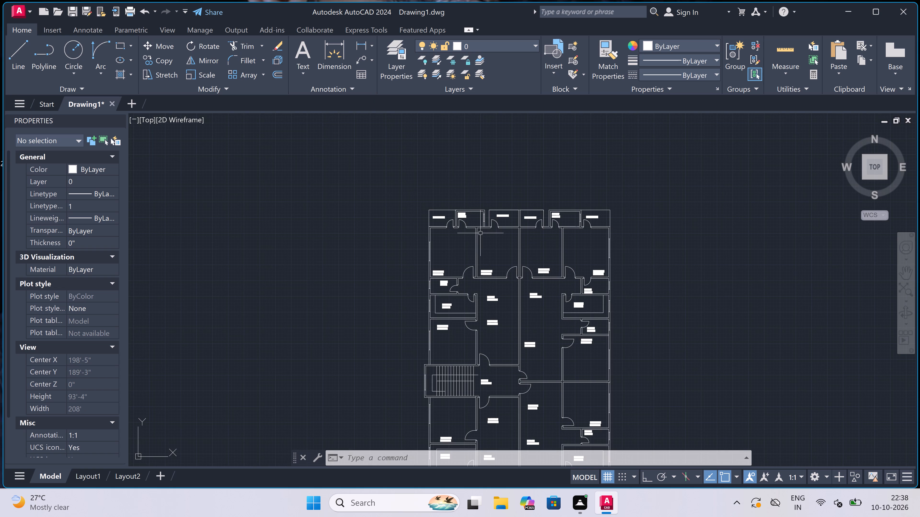
pyautogui.scroll(3, 474, 236)
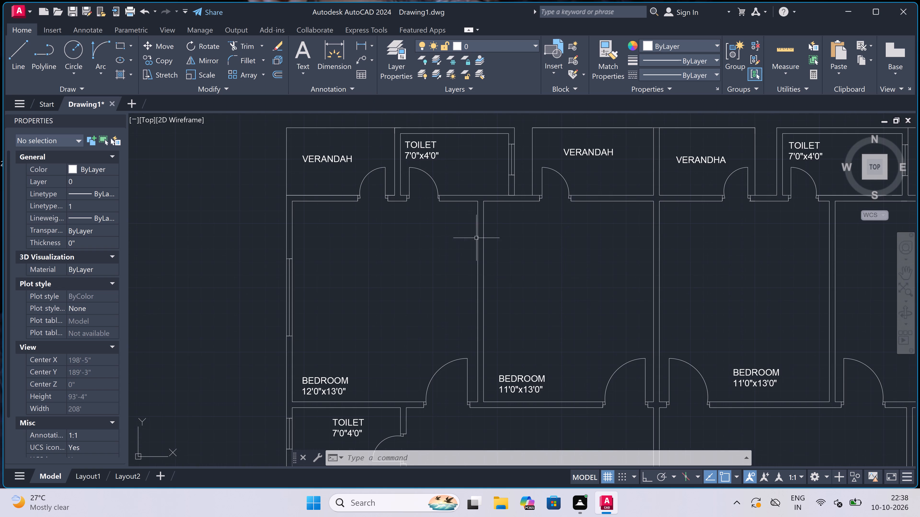
pyautogui.scroll(-1, 481, 239)
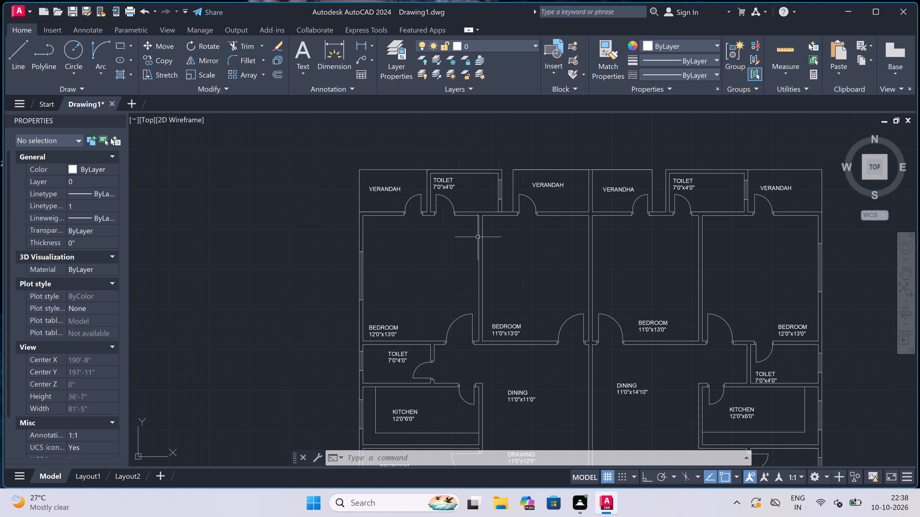
pyautogui.scroll(-1, 478, 238)
pyautogui.scroll(1, 478, 238)
pyautogui.scroll(-1, 480, 238)
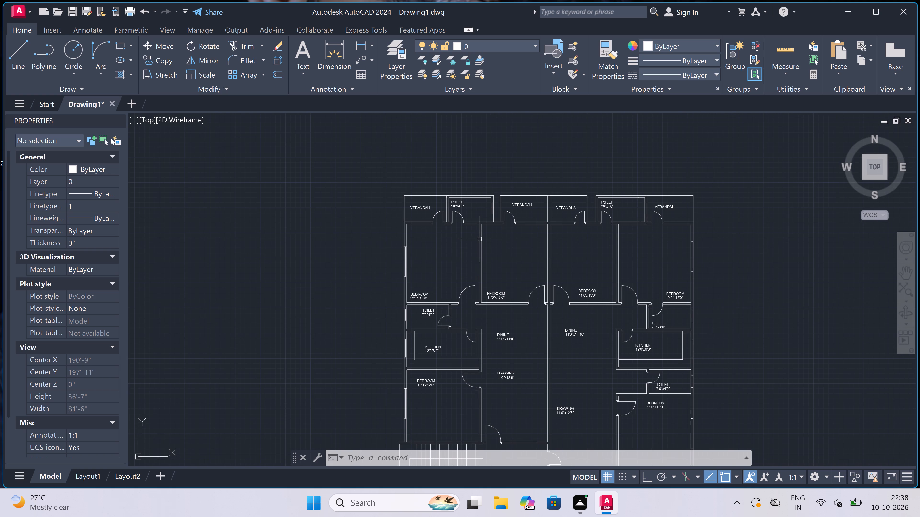
pyautogui.scroll(3, 435, 302)
pyautogui.scroll(-2, 433, 308)
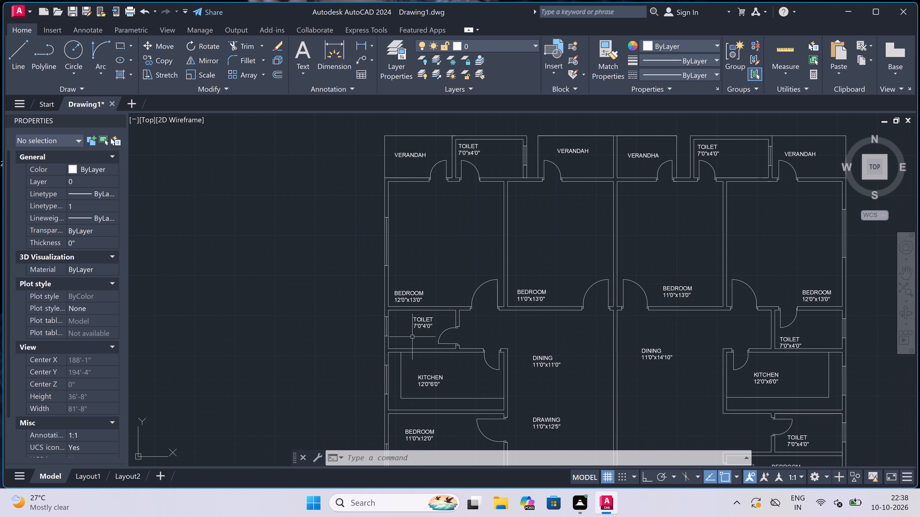
# Move the TOILET 7'0"4'0" label between the upper-left 12'0"x13'0" bedroom and the kitchen to the right and slightly up within its room.
pyautogui.scroll(4, 409, 338)
pyautogui.click(467, 229)
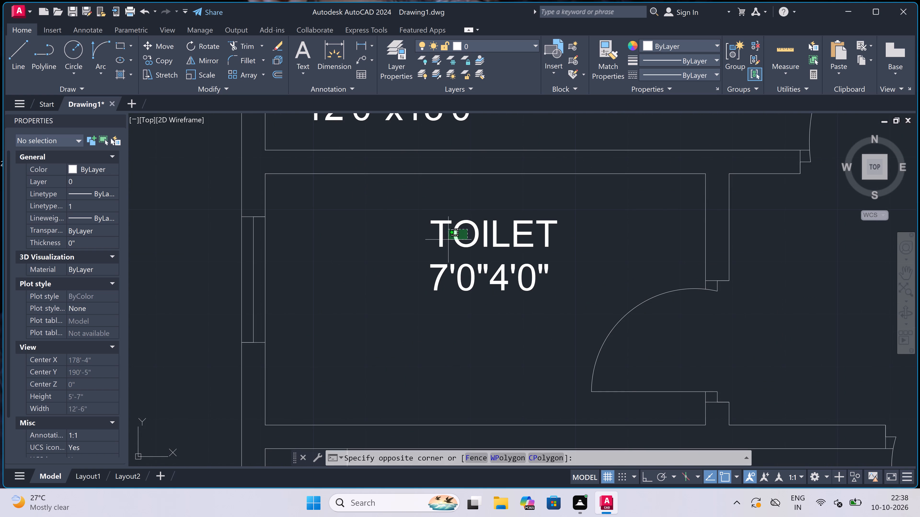
pyautogui.click(424, 242)
pyautogui.moveTo(434, 222); pyautogui.dragTo(436, 224)
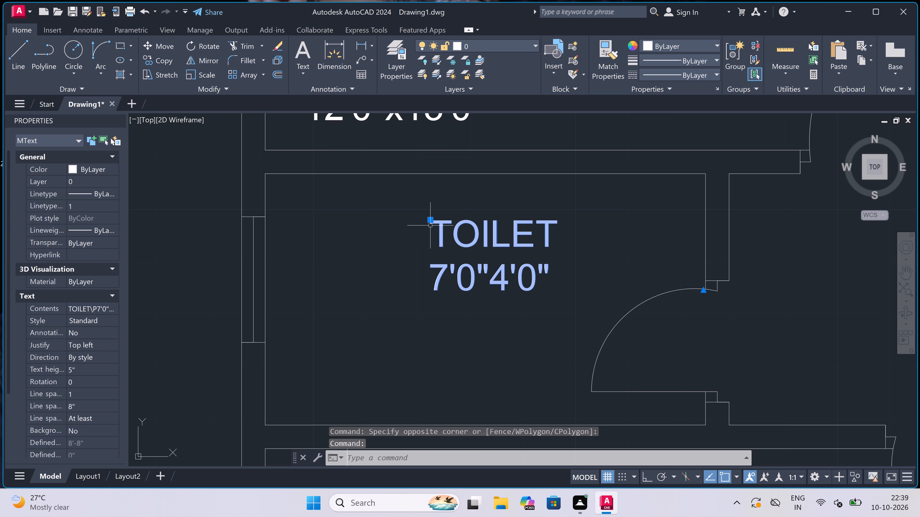
pyautogui.doubleClick(430, 222)
pyautogui.click(502, 200)
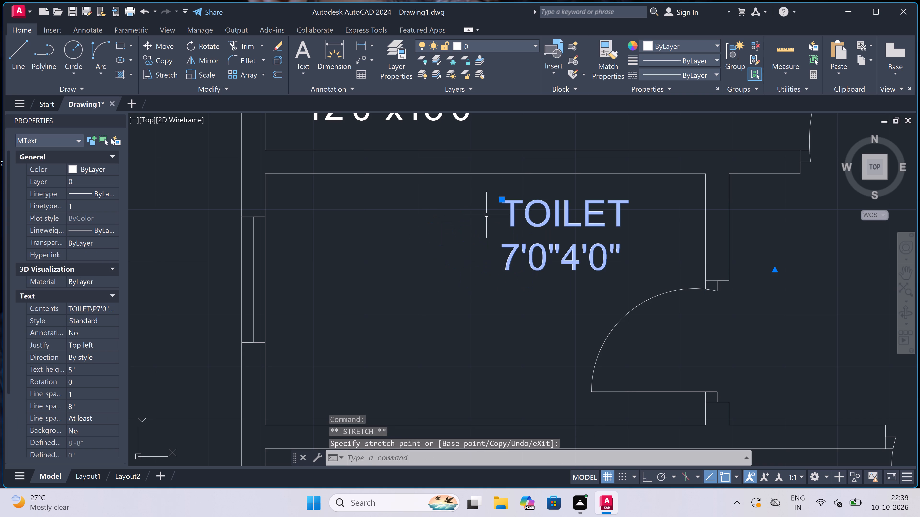
pyautogui.press('Escape')
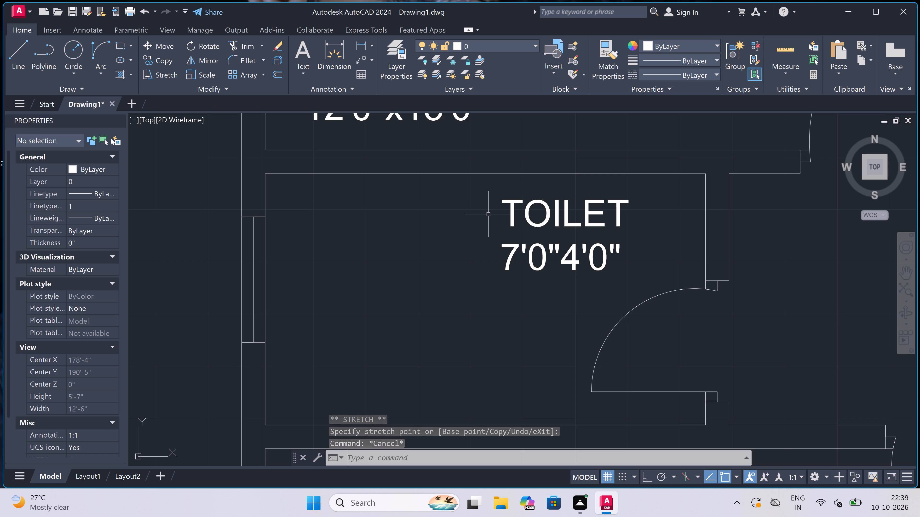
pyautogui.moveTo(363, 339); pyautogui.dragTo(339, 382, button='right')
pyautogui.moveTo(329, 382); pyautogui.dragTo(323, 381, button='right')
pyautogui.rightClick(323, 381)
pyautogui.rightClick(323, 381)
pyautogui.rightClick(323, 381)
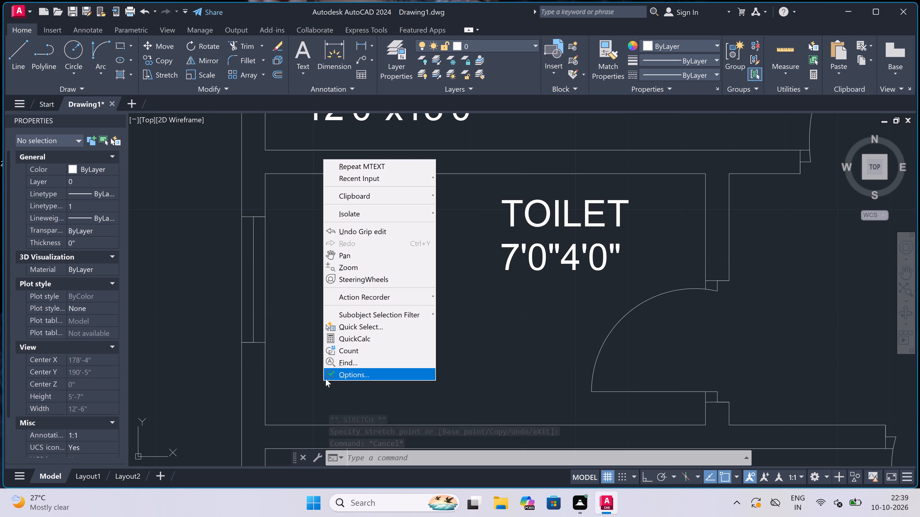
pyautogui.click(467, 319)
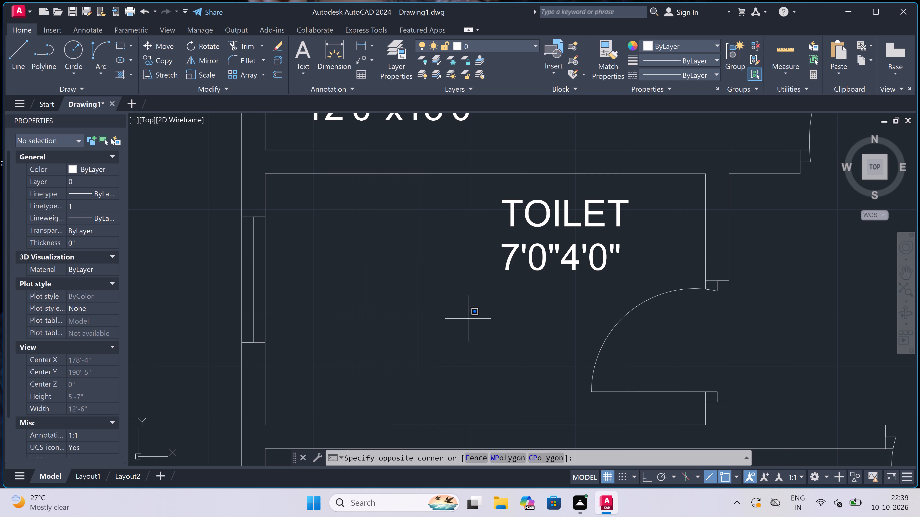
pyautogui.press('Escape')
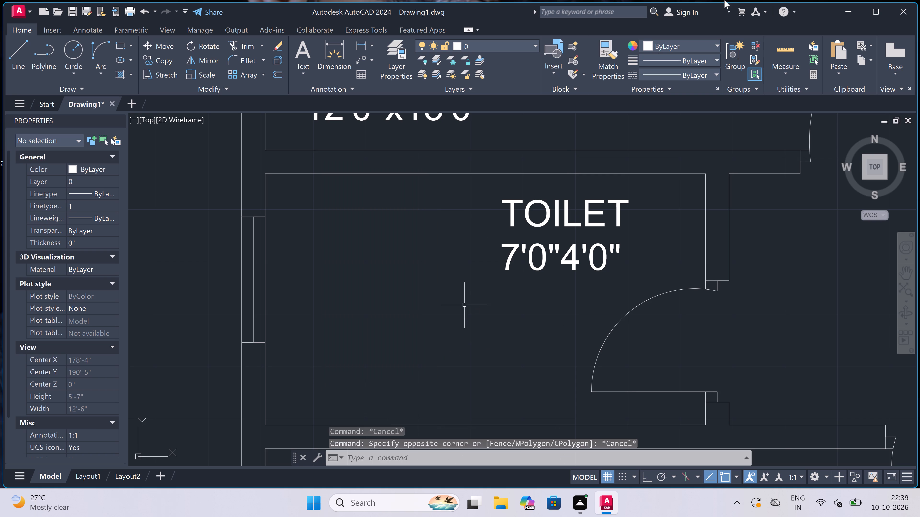
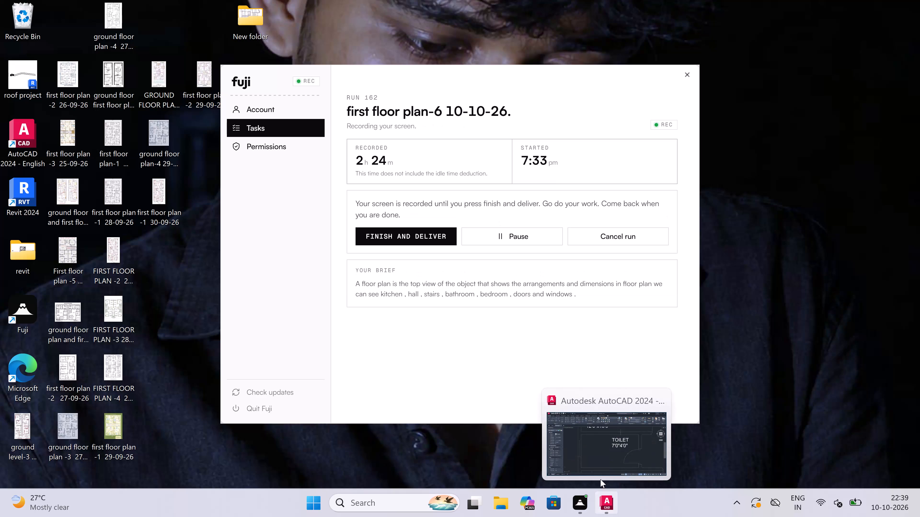
# Switch to AutoCAD and open the recent drawing "first floor plan -5 10-10-26.dwg".
pyautogui.click(600, 475)
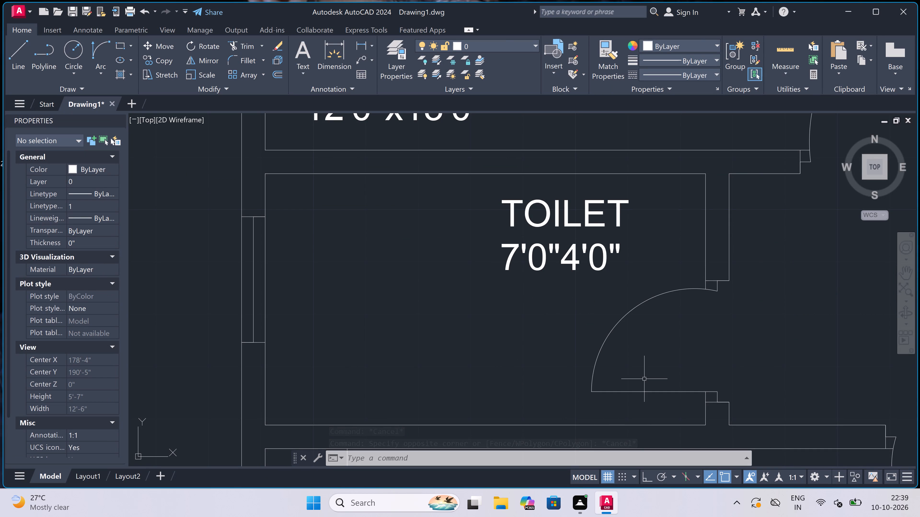
pyautogui.scroll(-7, 391, 306)
pyautogui.scroll(4, 390, 253)
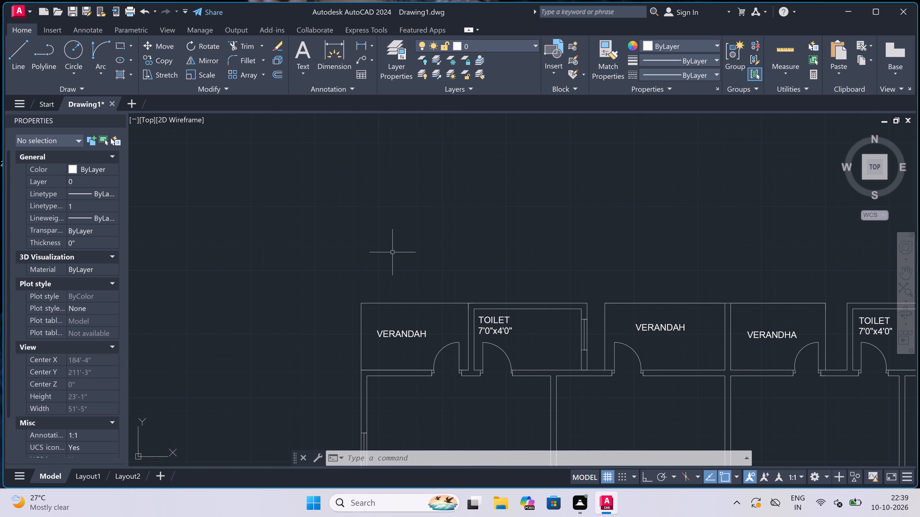
pyautogui.scroll(-2, 392, 252)
pyautogui.scroll(-2, 396, 278)
pyautogui.scroll(4, 404, 300)
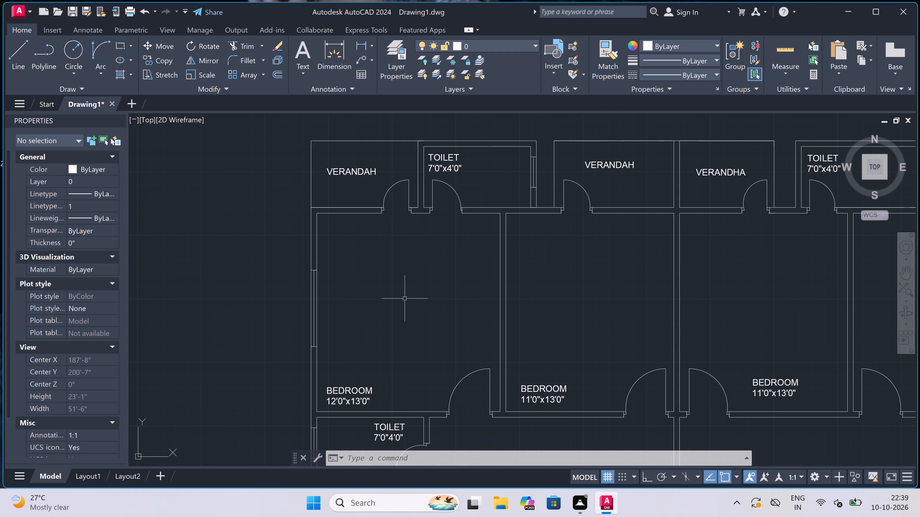
pyautogui.doubleClick(16, 10)
pyautogui.moveTo(17, 11); pyautogui.dragTo(18, 13)
pyautogui.click(18, 13)
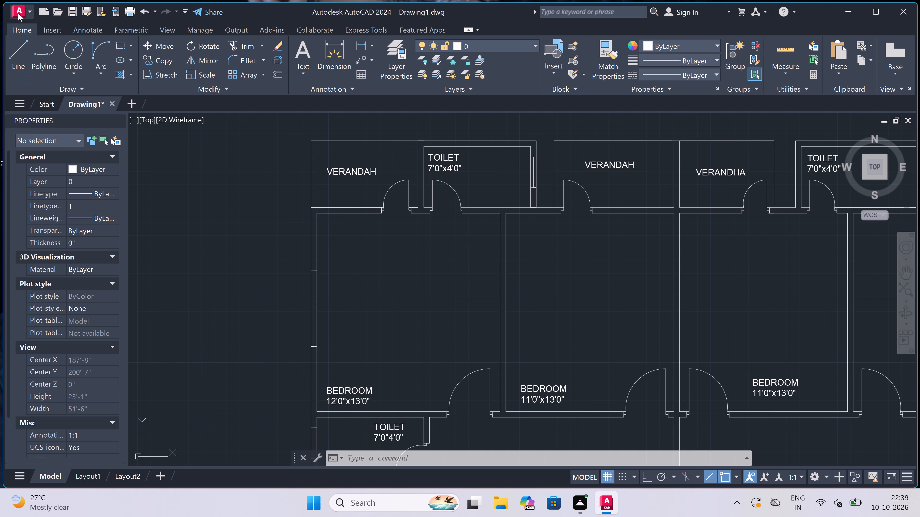
pyautogui.doubleClick(19, 10)
pyautogui.doubleClick(19, 5)
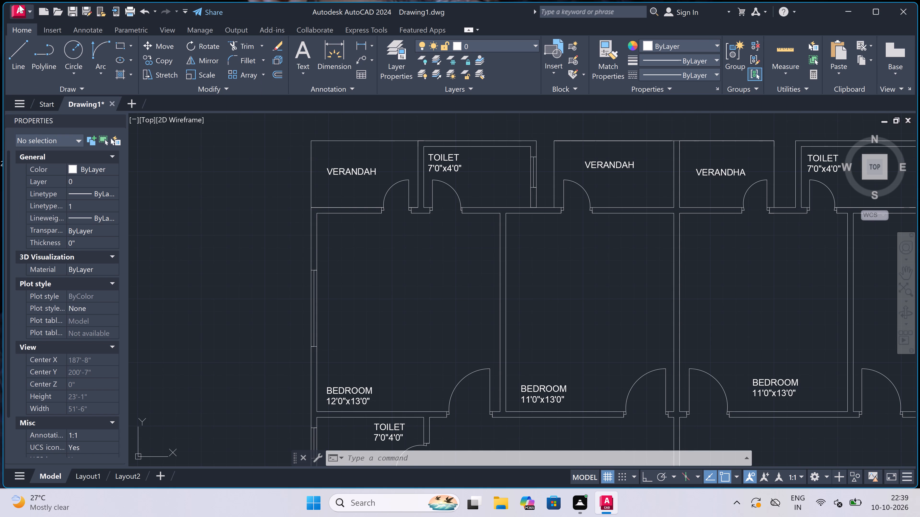
pyautogui.doubleClick(19, 5)
pyautogui.doubleClick(20, 9)
pyautogui.doubleClick(19, 6)
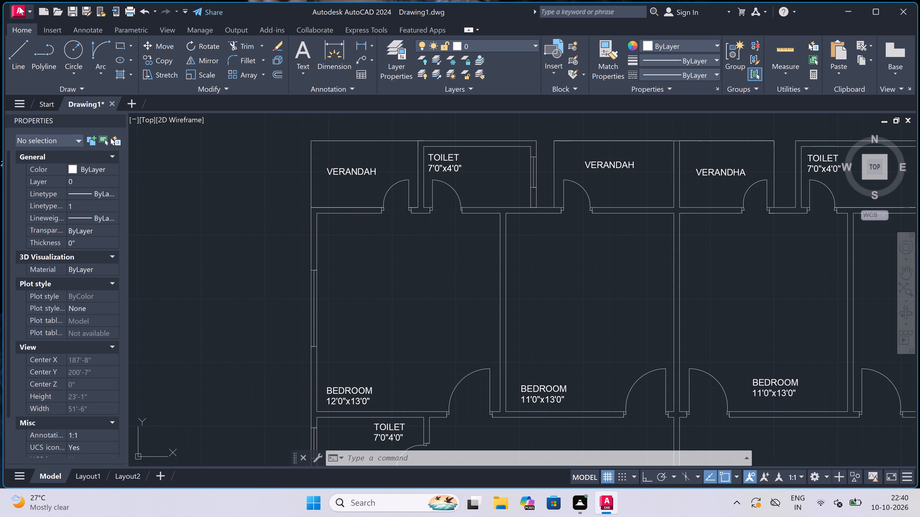
pyautogui.doubleClick(19, 7)
pyautogui.doubleClick(19, 6)
pyautogui.click(15, 8)
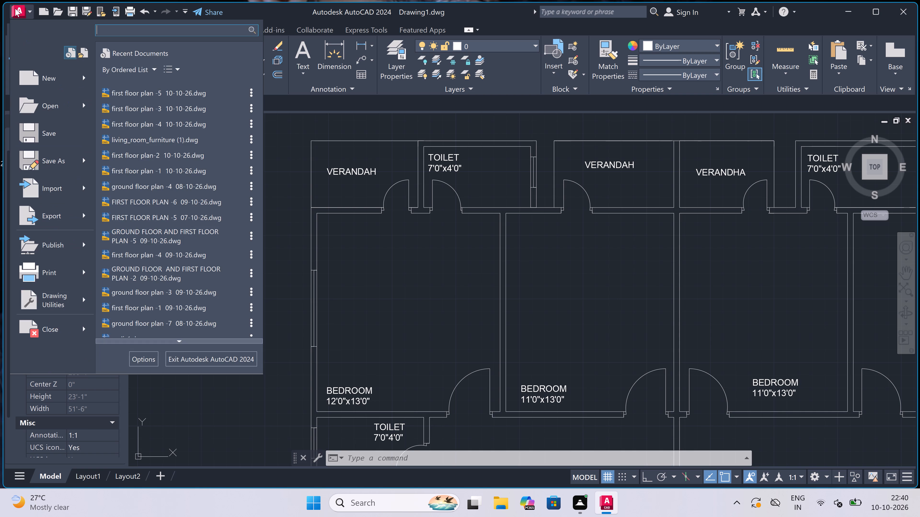
pyautogui.doubleClick(198, 89)
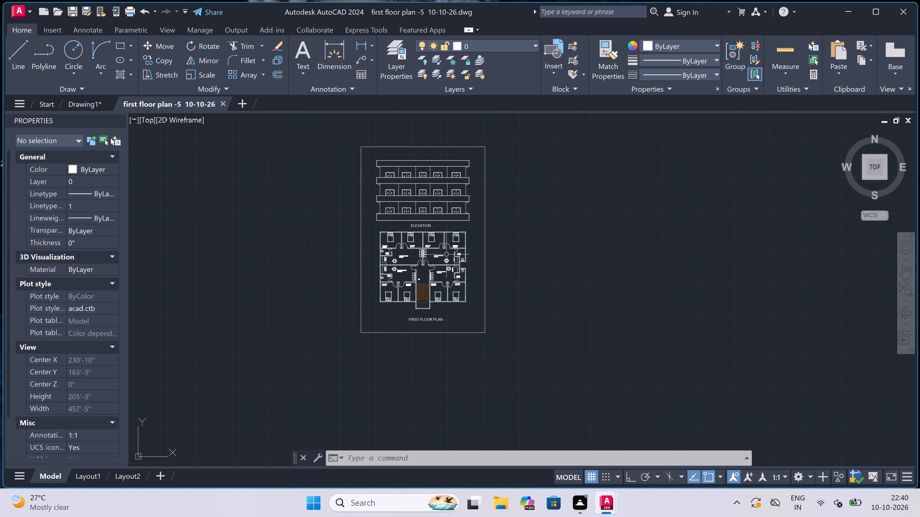
# Copy the upper-left 12'0"x9'0" bedroom's bed, the adjacent 17'8"x9'0" drawing/dining room's six-chair table and the 6'4"x4'0" toilet's WC to the clipboard.
pyautogui.scroll(5, 387, 234)
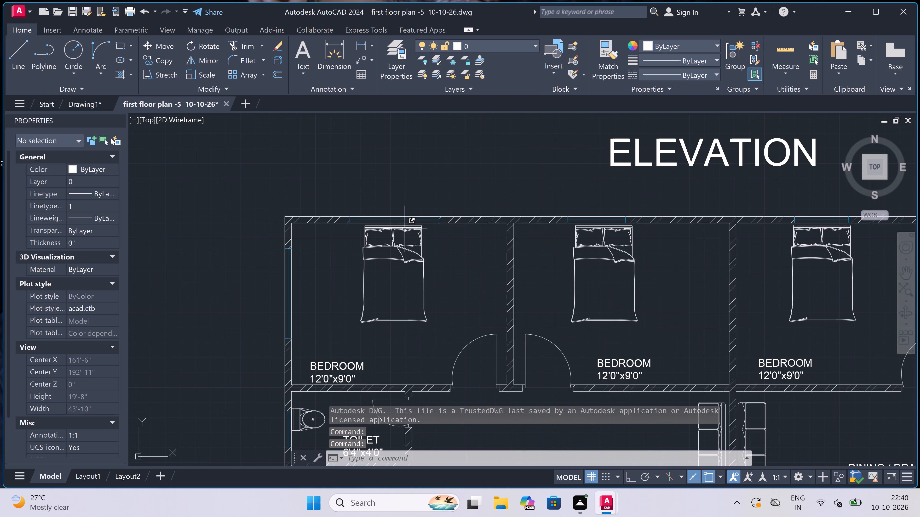
pyautogui.scroll(4, 430, 225)
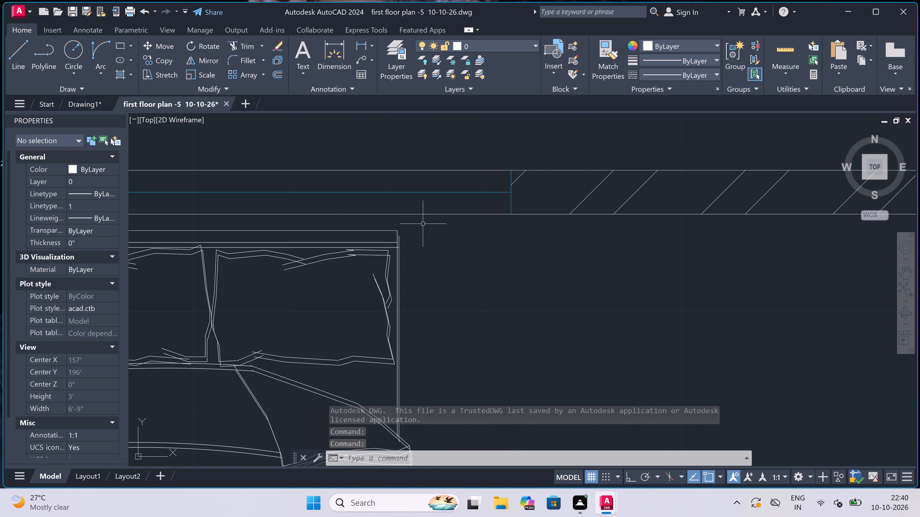
pyautogui.scroll(2, 431, 223)
pyautogui.click(443, 210)
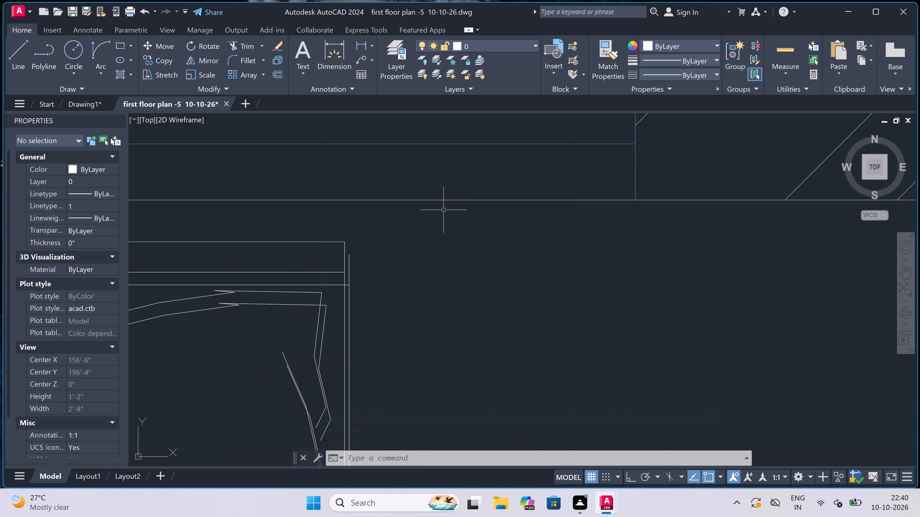
pyautogui.scroll(-6, 405, 242)
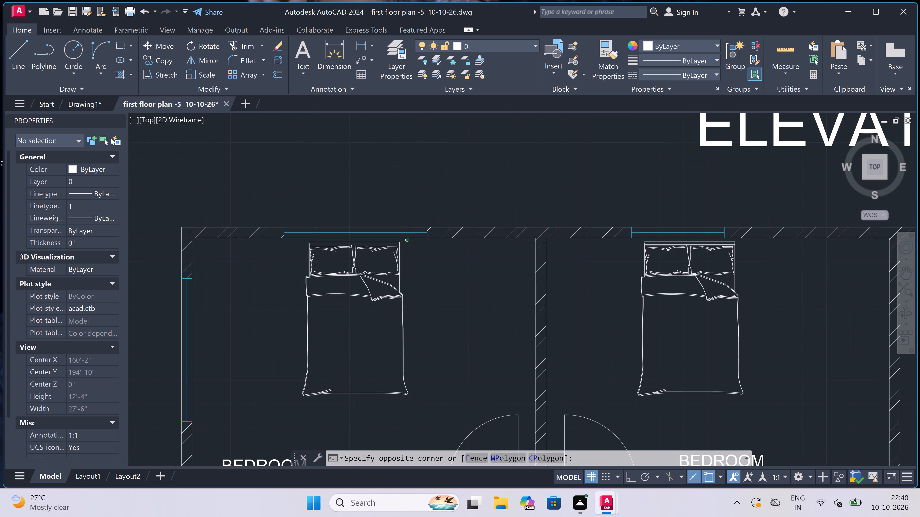
pyautogui.scroll(2, 353, 331)
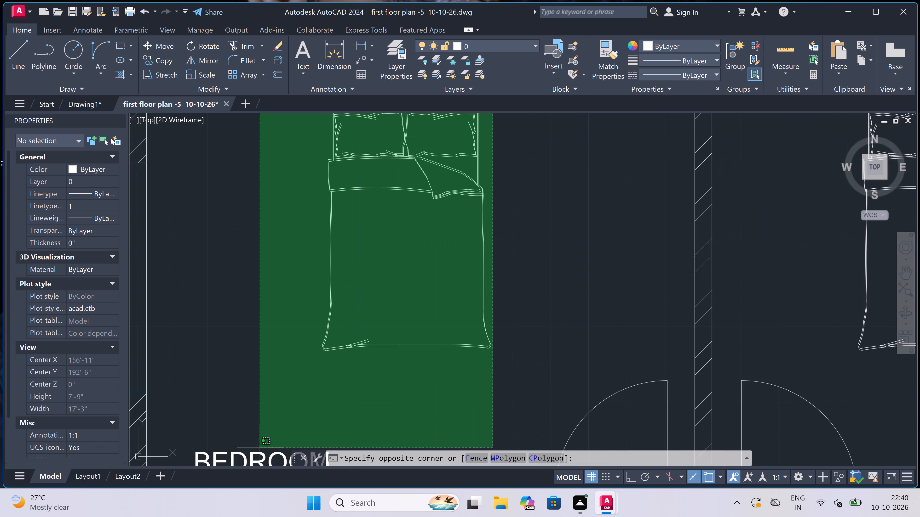
pyautogui.click(283, 378)
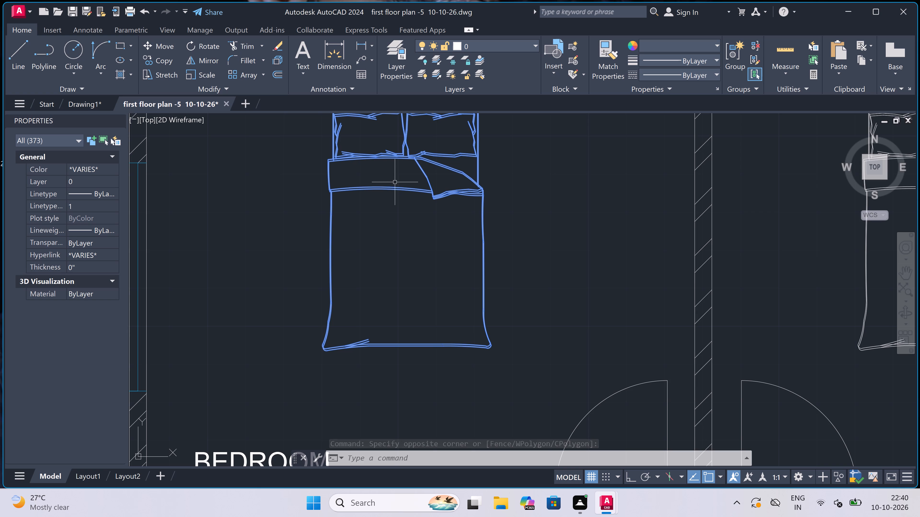
pyautogui.scroll(-3, 452, 199)
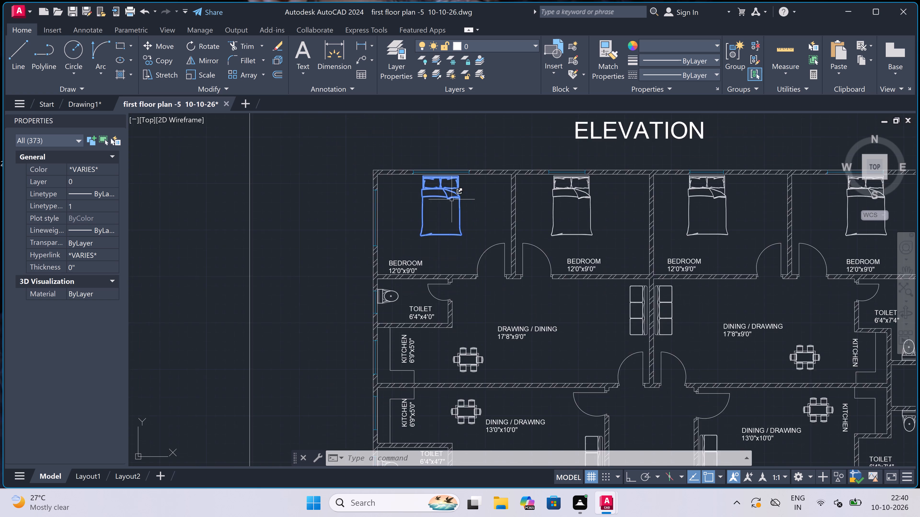
pyautogui.scroll(-2, 453, 201)
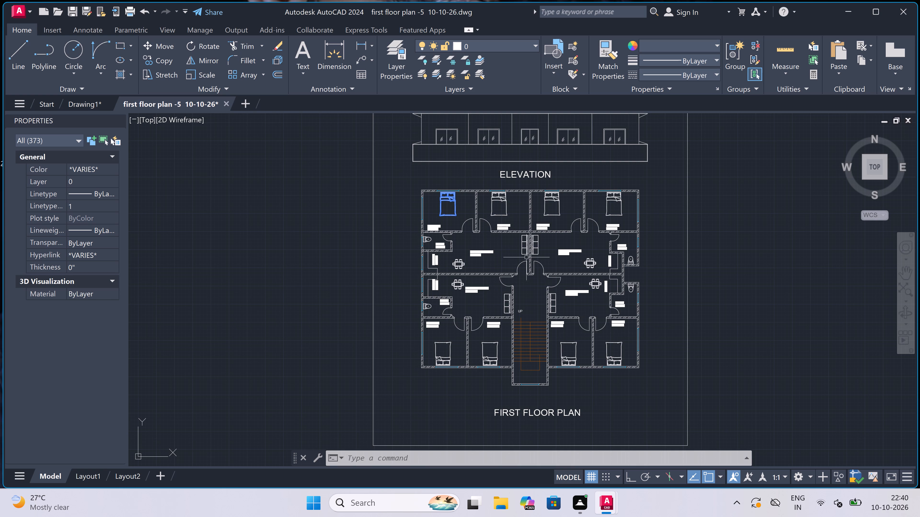
pyautogui.scroll(2, 465, 269)
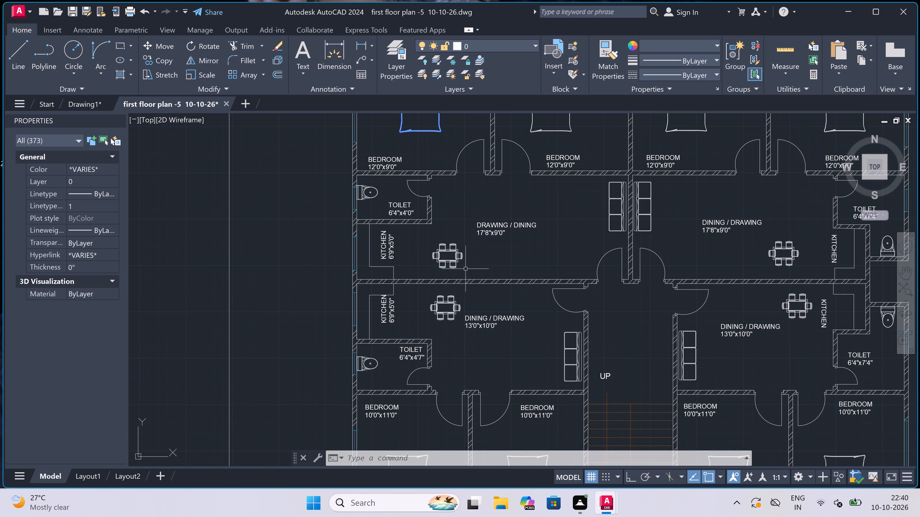
pyautogui.scroll(3, 435, 246)
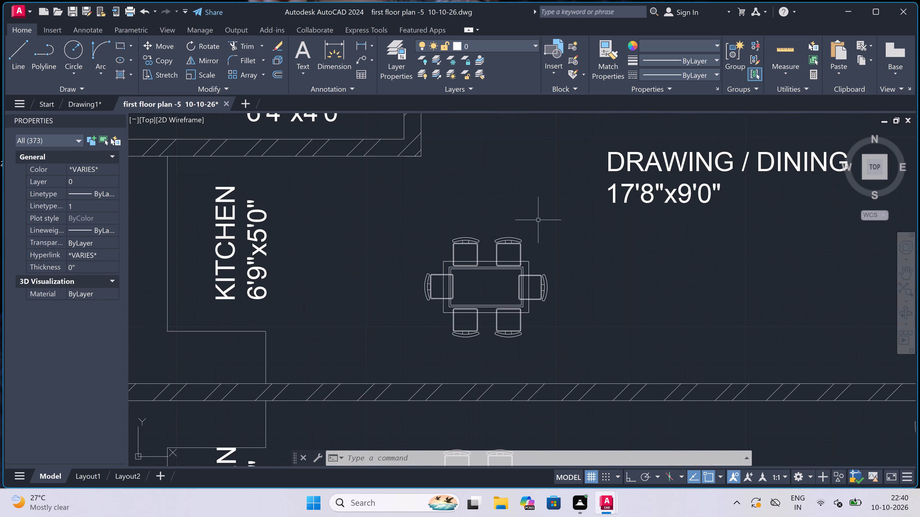
pyautogui.click(584, 222)
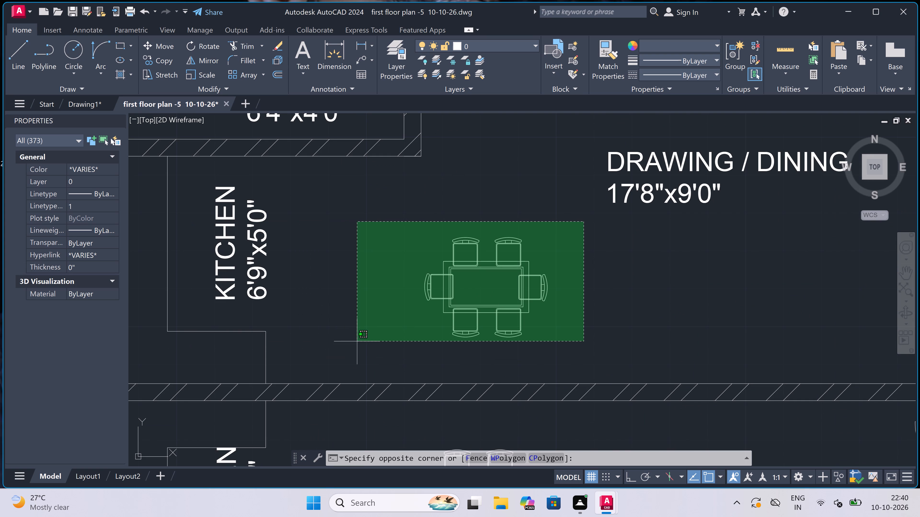
pyautogui.click(357, 351)
pyautogui.scroll(-3, 357, 349)
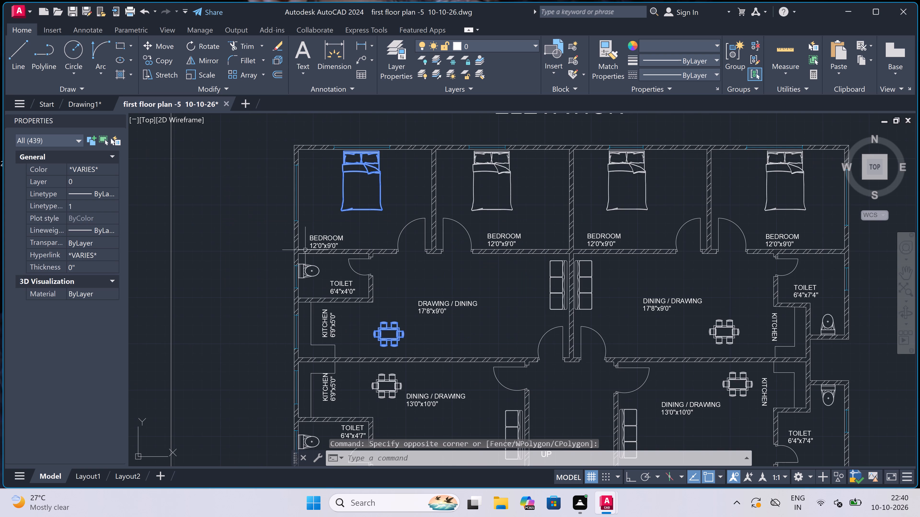
pyautogui.scroll(4, 297, 267)
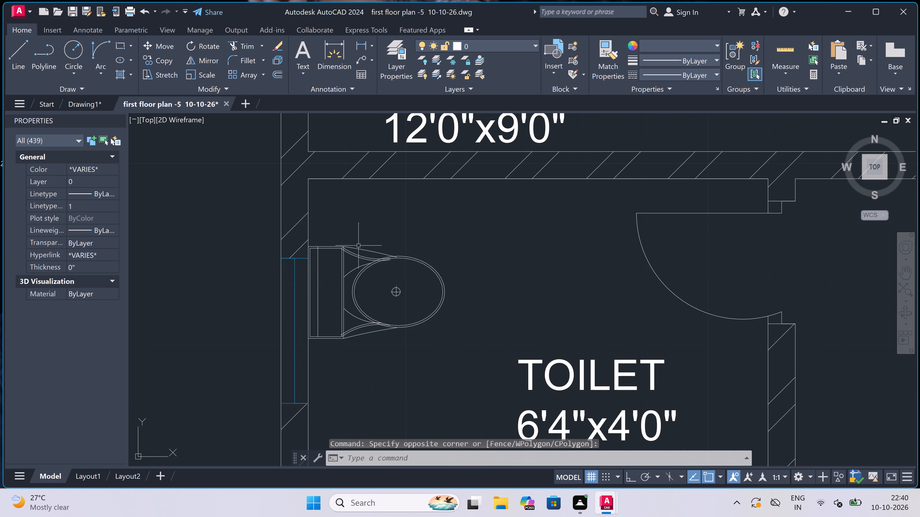
pyautogui.click(358, 248)
pyautogui.scroll(-3, 356, 281)
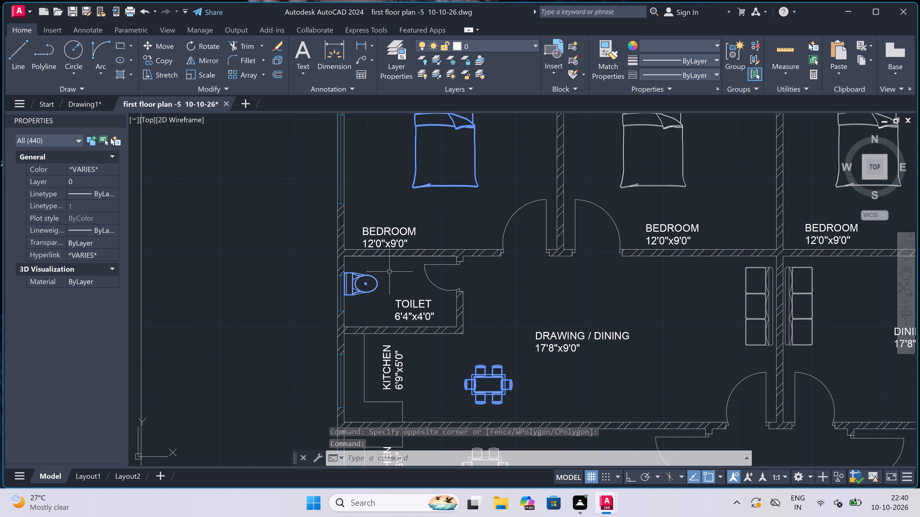
pyautogui.press('c')
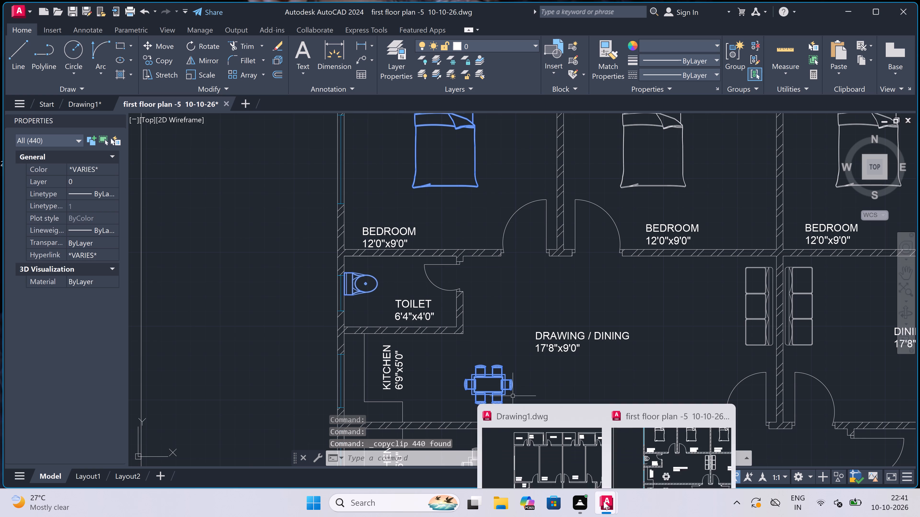
# Switch to Drawing1 and paste the copied bed, WC and dining set in the empty space left of the floor plan.
pyautogui.click(539, 432)
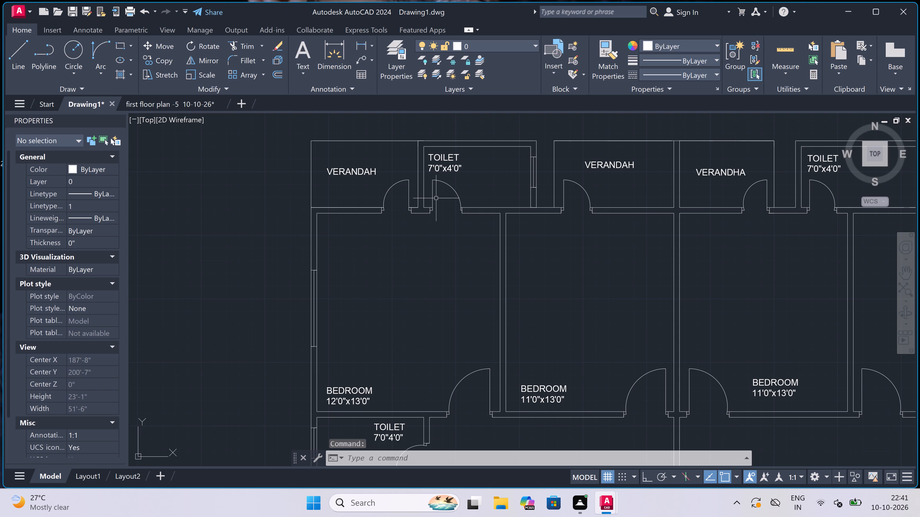
pyautogui.hotkey('ctrl', 'v')
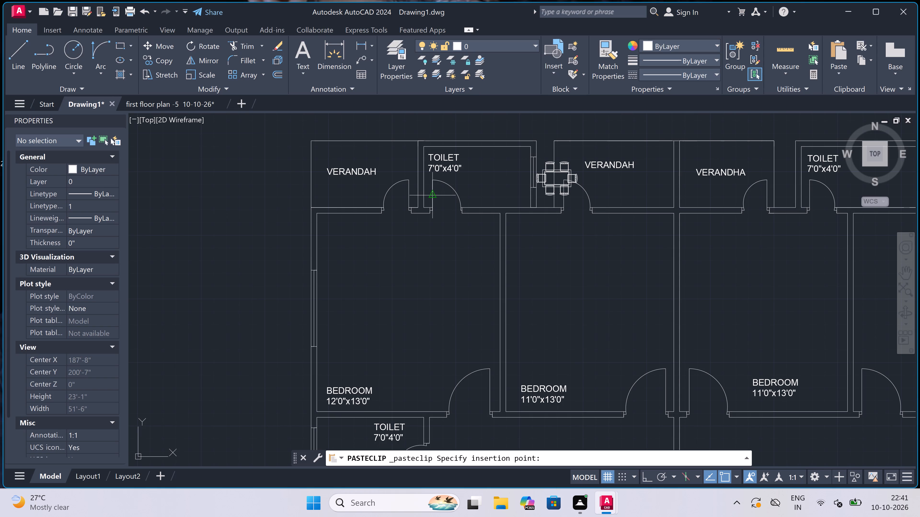
pyautogui.scroll(-4, 425, 203)
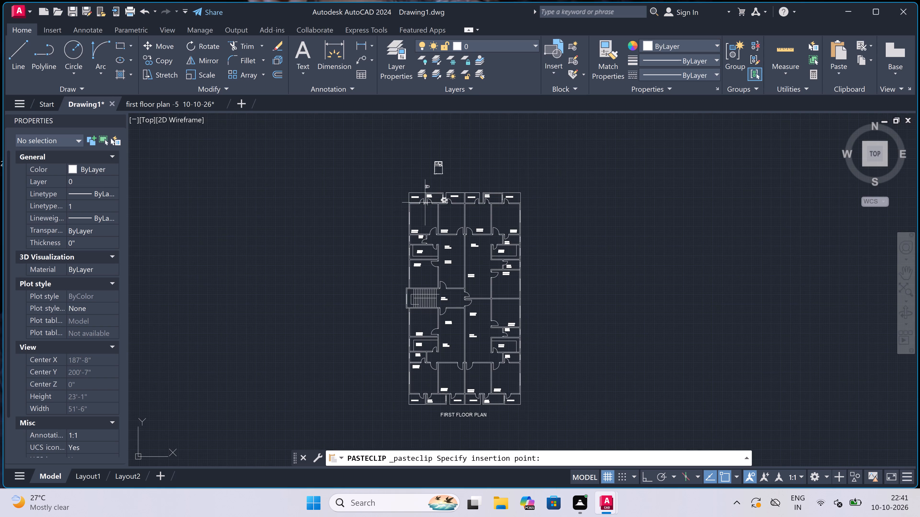
pyautogui.click(357, 254)
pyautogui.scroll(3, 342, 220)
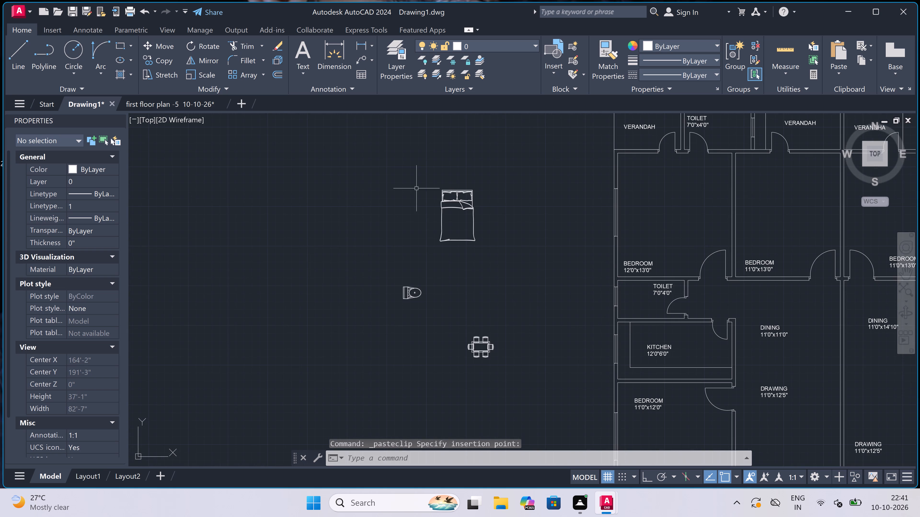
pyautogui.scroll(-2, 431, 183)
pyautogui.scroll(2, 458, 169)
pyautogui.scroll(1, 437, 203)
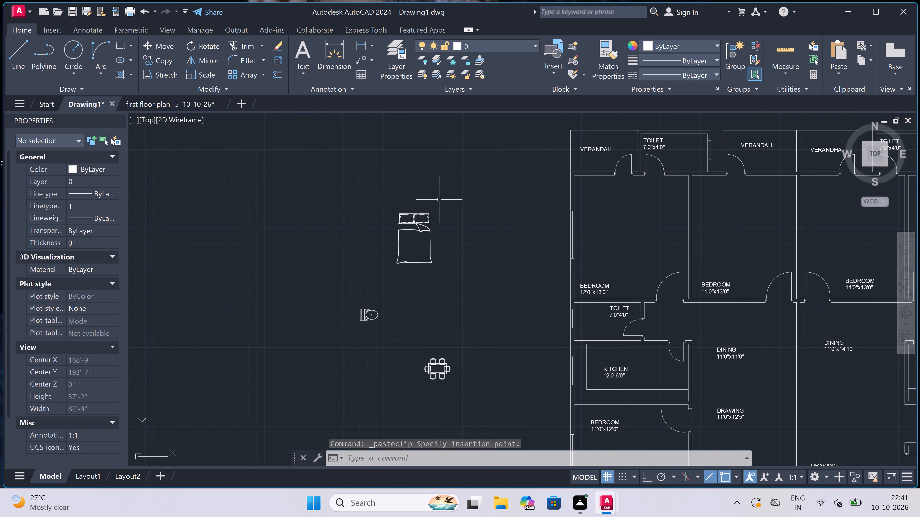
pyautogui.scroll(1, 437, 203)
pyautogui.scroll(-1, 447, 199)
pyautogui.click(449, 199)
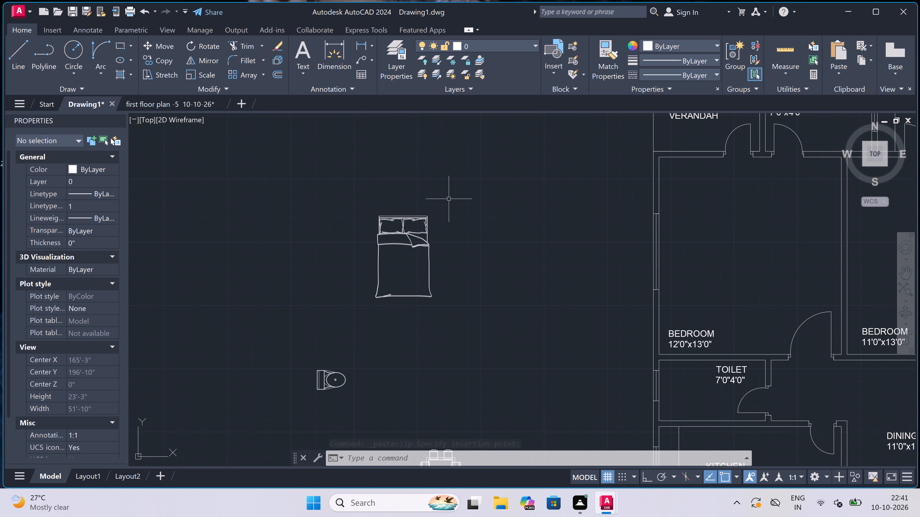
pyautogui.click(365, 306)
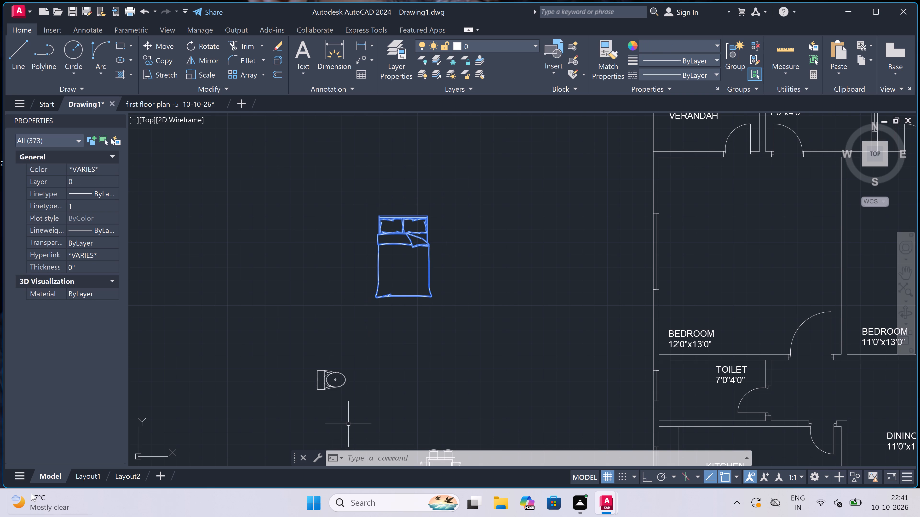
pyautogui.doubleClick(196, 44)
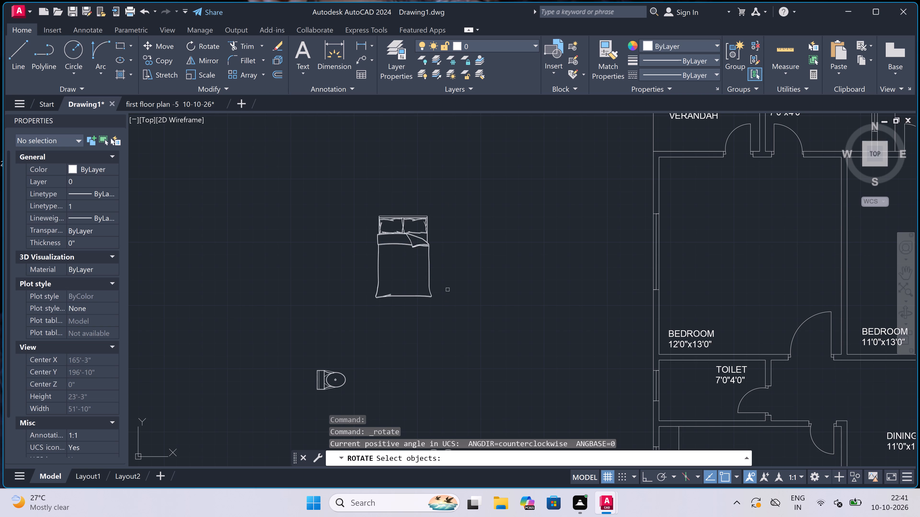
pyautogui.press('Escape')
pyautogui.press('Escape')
# Rotate the pasted bed left of the floor plan 90° counterclockwise with Ortho on, so its headboard faces left.
pyautogui.doubleClick(451, 195)
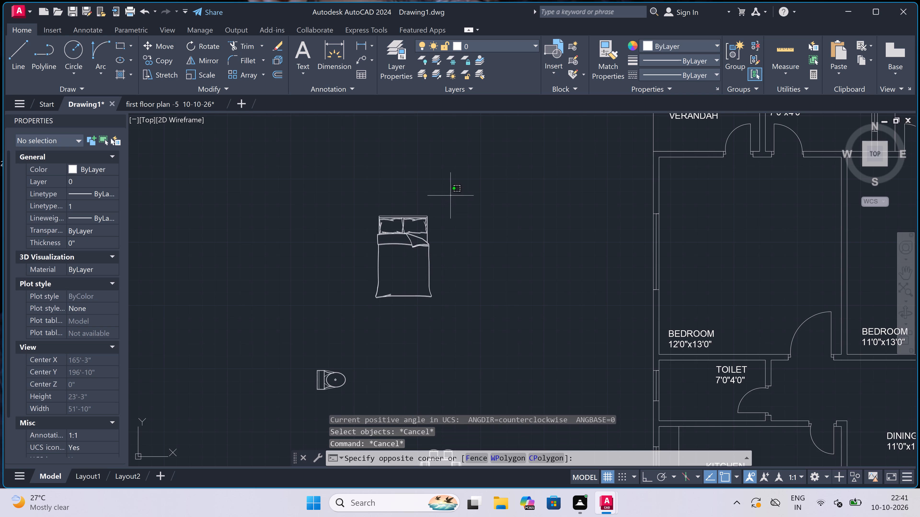
pyautogui.moveTo(349, 320); pyautogui.dragTo(348, 317)
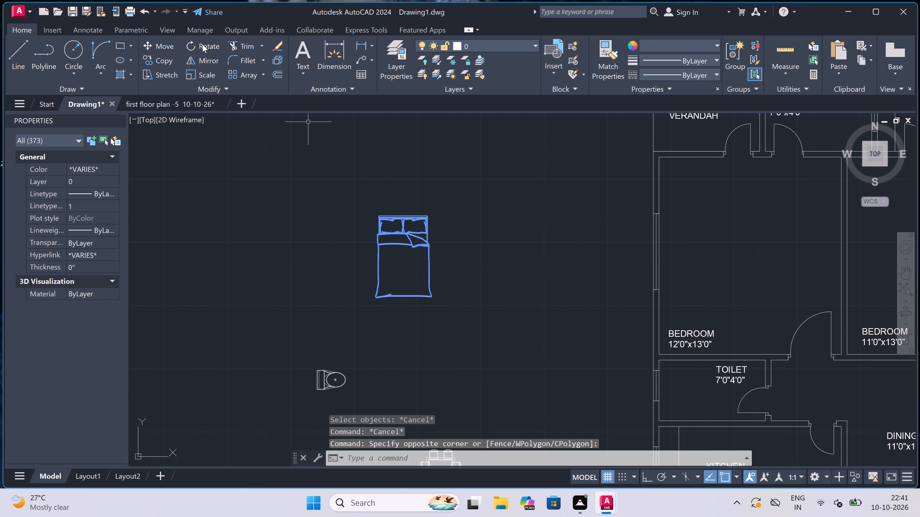
pyautogui.click(202, 44)
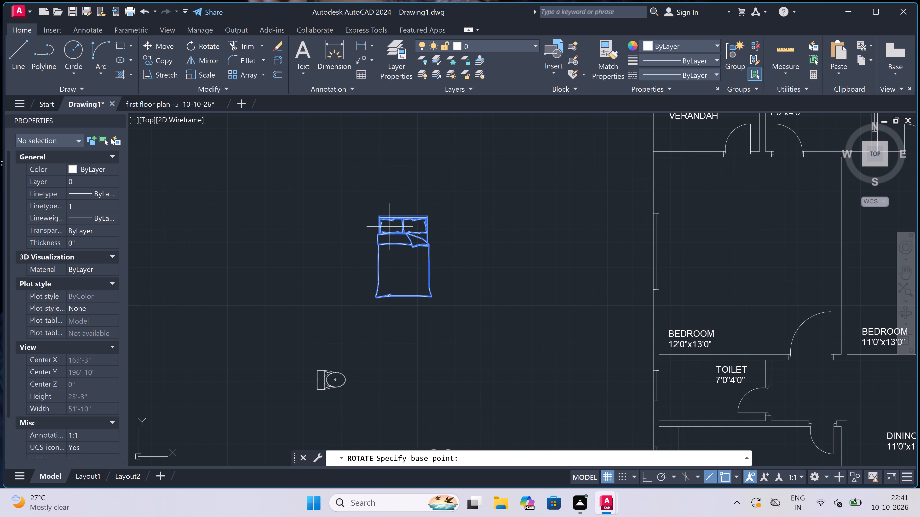
pyautogui.doubleClick(402, 247)
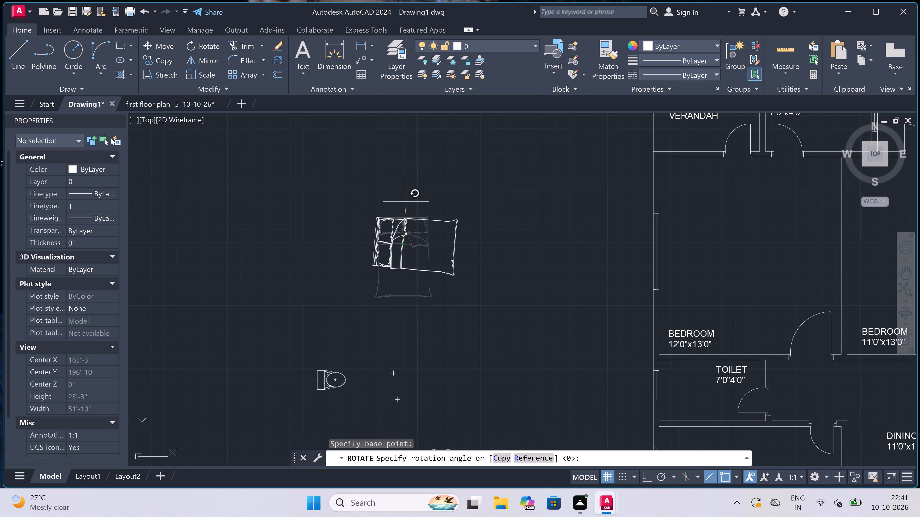
pyautogui.press('F8')
pyautogui.click(407, 176)
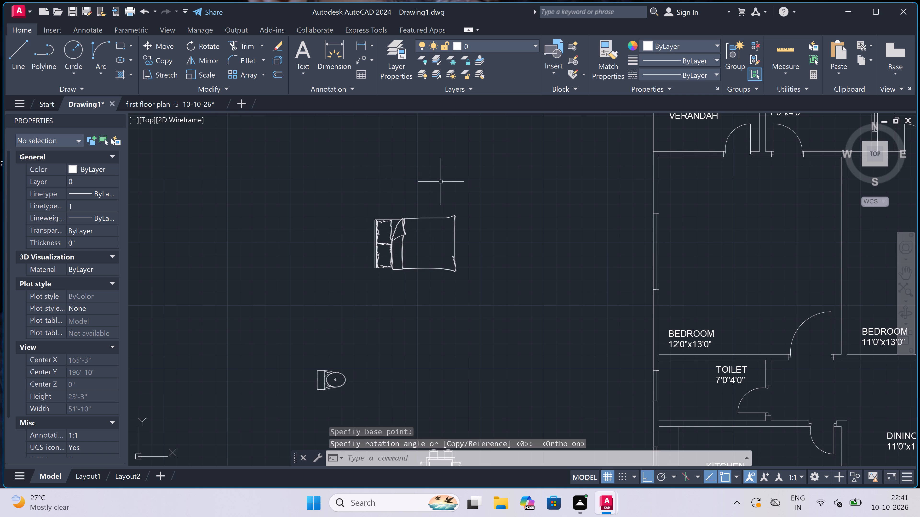
# Copy the rotated bed from its headboard midpoint into the upper-left 12'0"x13'0" bedroom, headboard beside the left wall's window.
pyautogui.moveTo(546, 191); pyautogui.dragTo(529, 202)
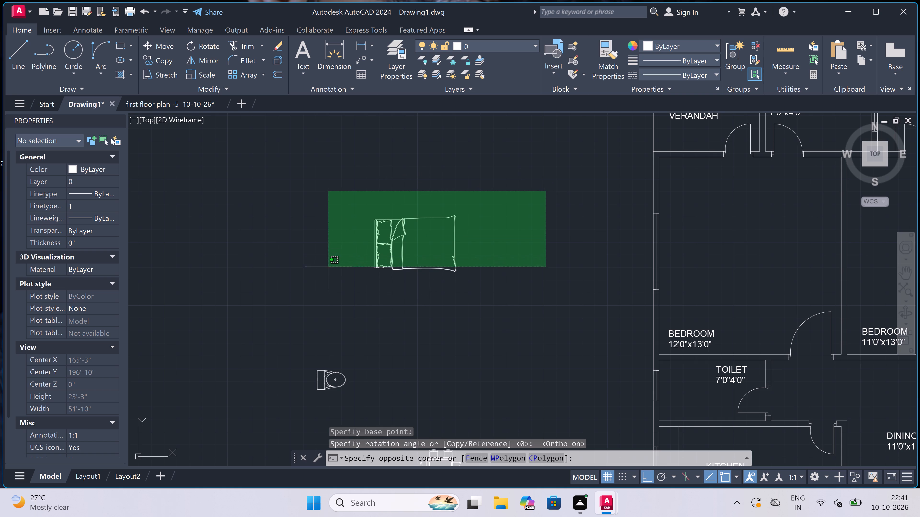
pyautogui.moveTo(324, 287); pyautogui.dragTo(321, 282)
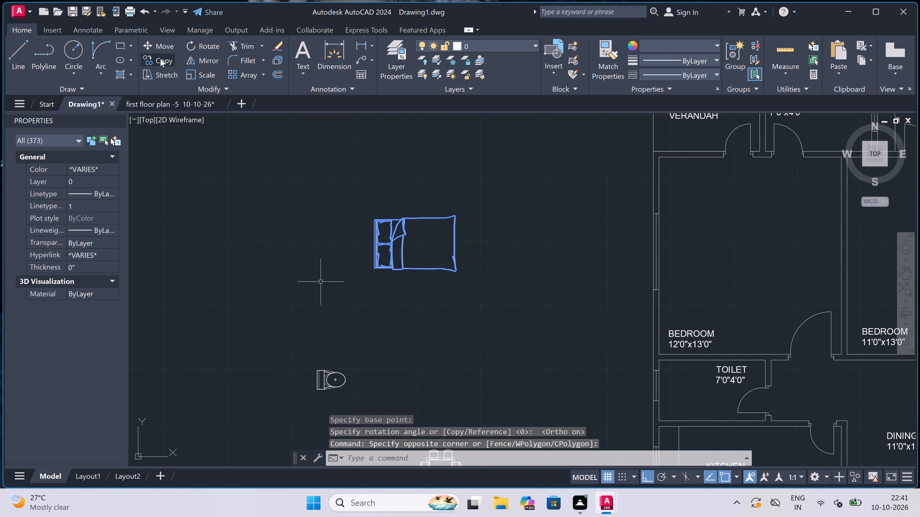
pyautogui.click(162, 54)
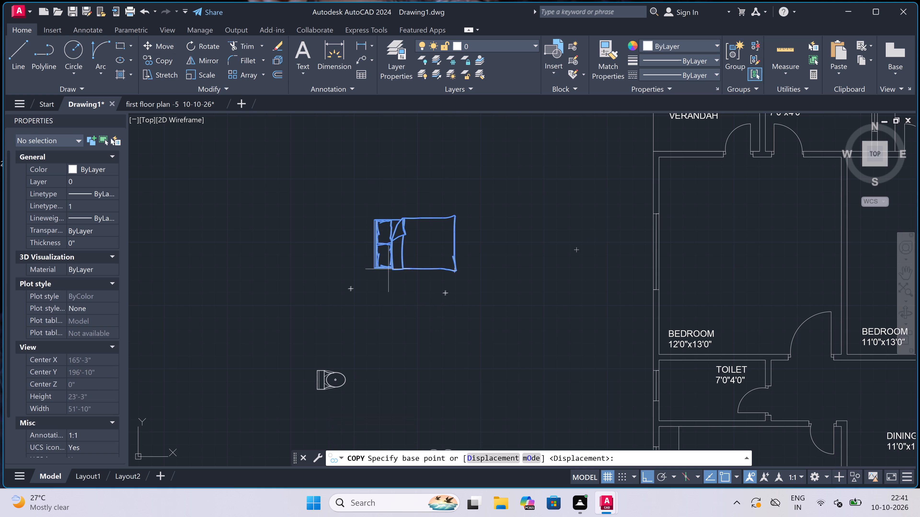
pyautogui.click(374, 245)
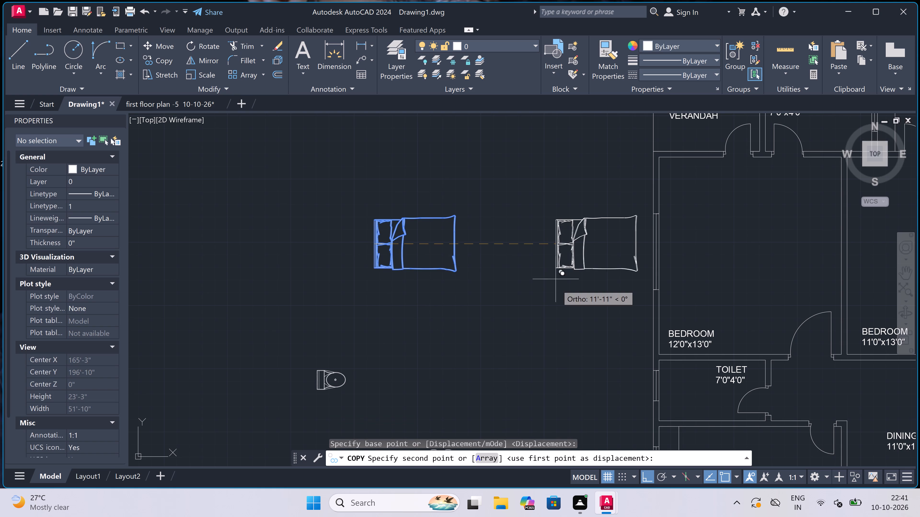
pyautogui.press('F8')
pyautogui.scroll(-2, 491, 287)
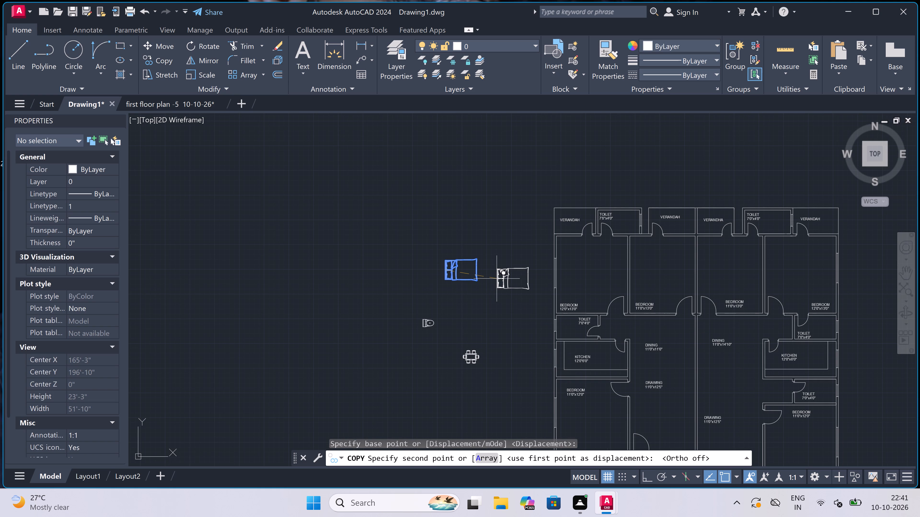
pyautogui.scroll(2, 565, 264)
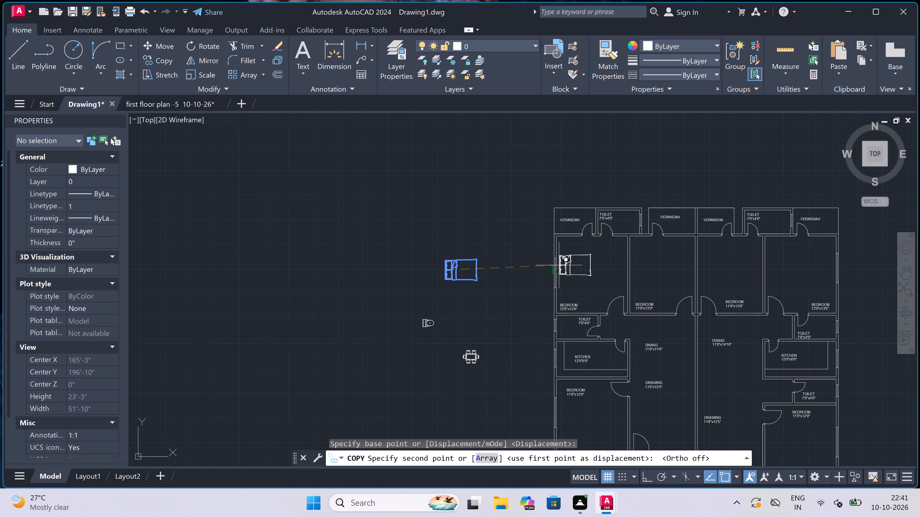
pyautogui.scroll(2, 546, 281)
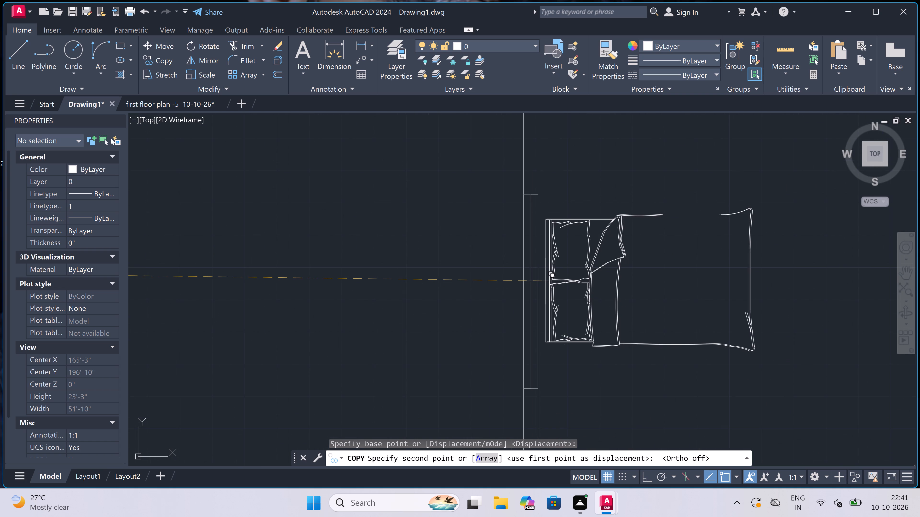
pyautogui.scroll(2, 546, 281)
pyautogui.click(540, 279)
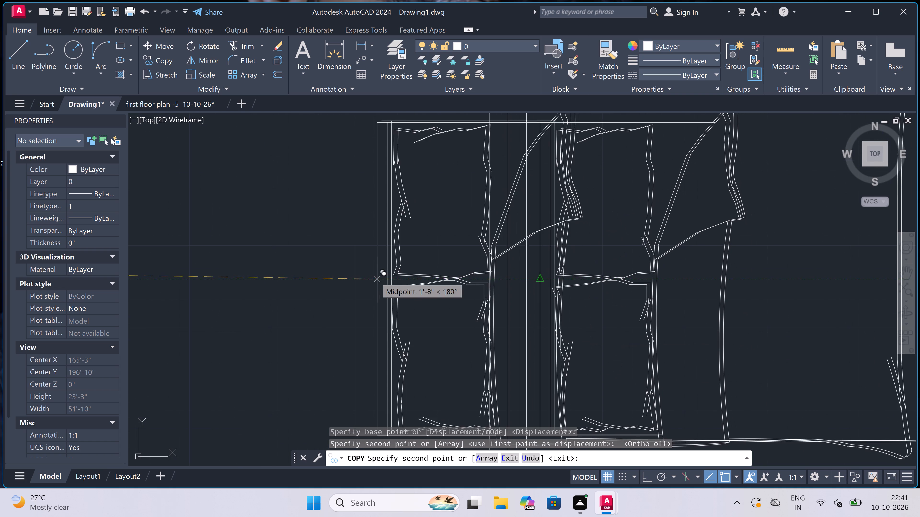
# Place another bed copy in the adjacent upper 11'0"x13'0" bedroom, headboard against its left wall.
pyautogui.scroll(-7, 375, 274)
pyautogui.scroll(3, 408, 259)
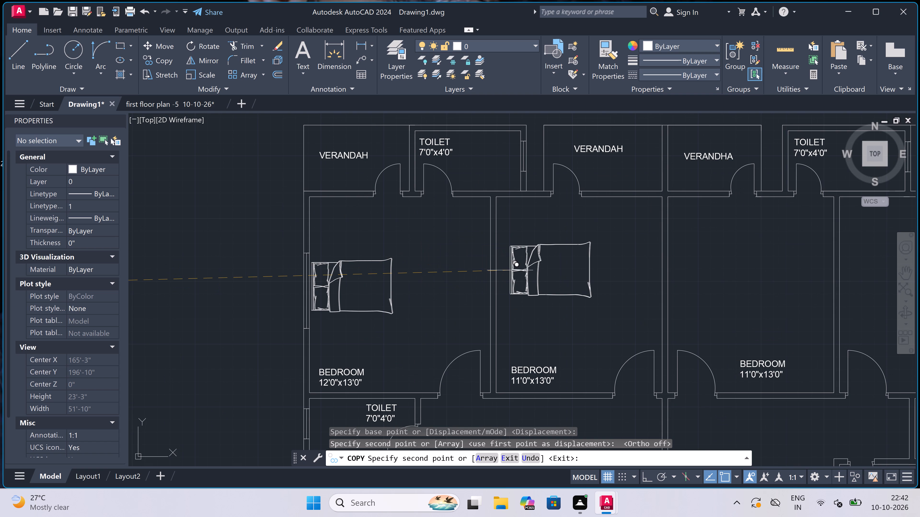
pyautogui.scroll(1, 498, 291)
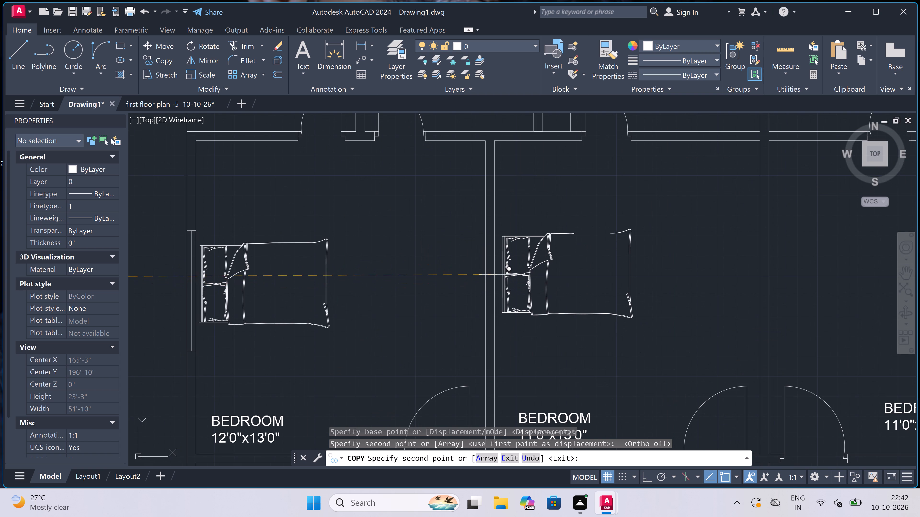
pyautogui.click(502, 275)
# Place another bed copy in the left 11'0"x12'0" bedroom above the staircase, headboard beside the left wall's window.
pyautogui.scroll(-3, 429, 258)
pyautogui.scroll(2, 548, 254)
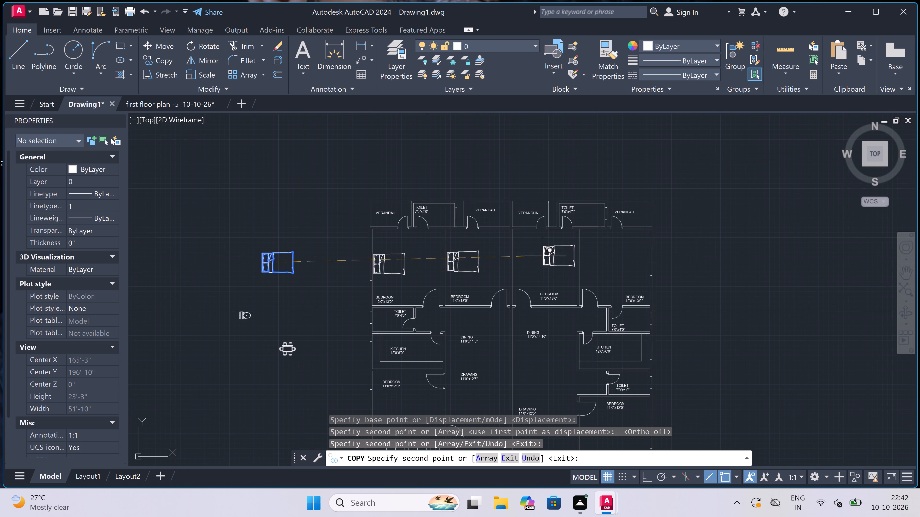
pyautogui.scroll(-2, 497, 257)
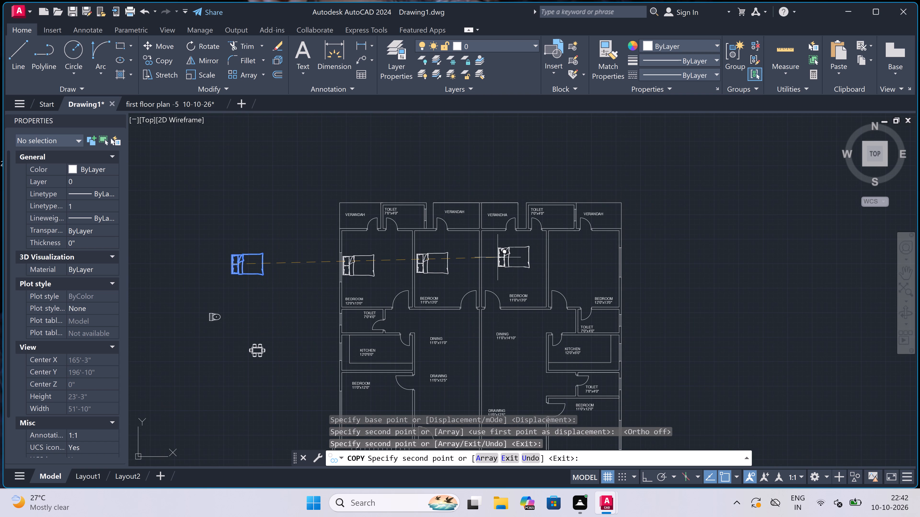
pyautogui.scroll(-2, 498, 257)
pyautogui.scroll(-1, 433, 280)
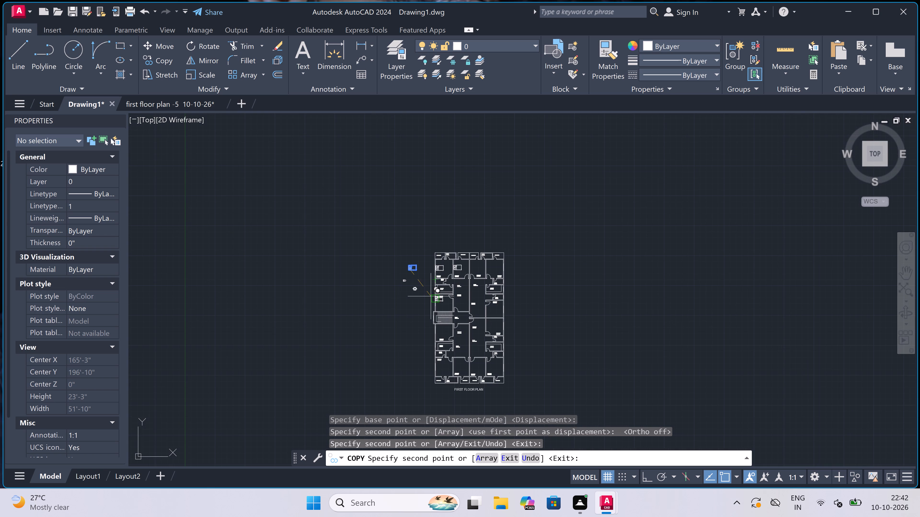
pyautogui.scroll(3, 432, 296)
pyautogui.scroll(3, 444, 312)
pyautogui.scroll(2, 417, 342)
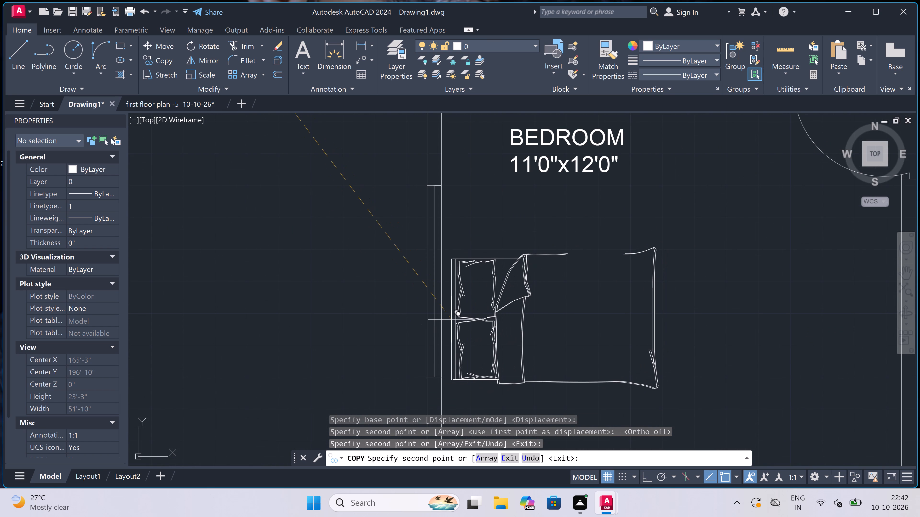
pyautogui.click(451, 319)
# Place another bed copy in the left 11'0"x12'0" bedroom below the staircase, headboard beside the left wall's window.
pyautogui.scroll(-6, 460, 256)
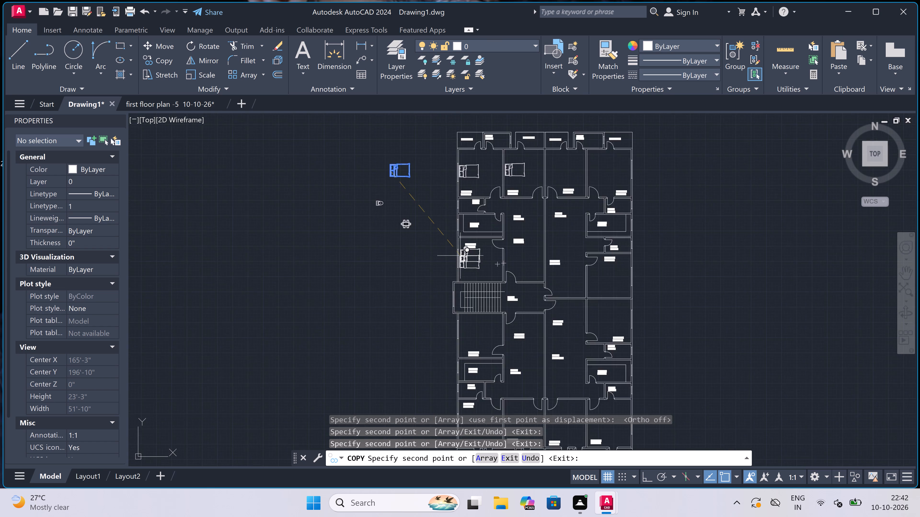
pyautogui.scroll(-2, 460, 256)
pyautogui.scroll(4, 463, 286)
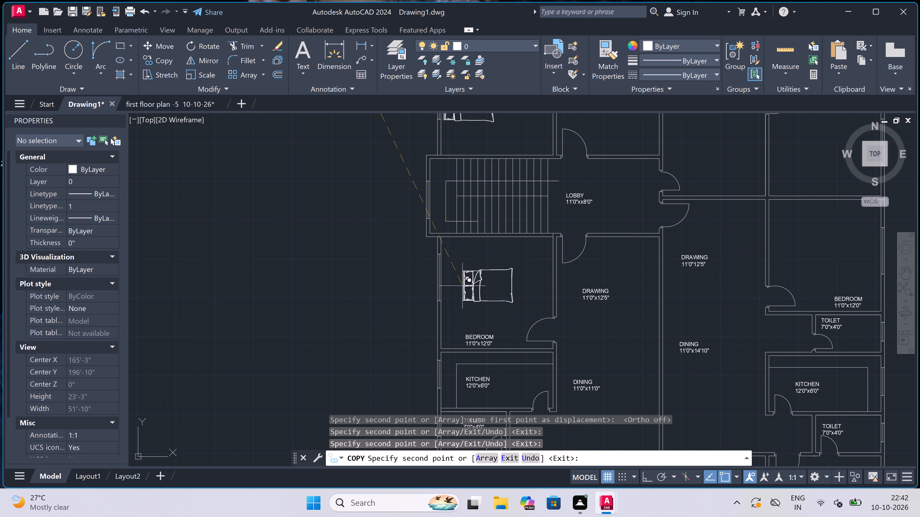
pyautogui.scroll(3, 447, 286)
pyautogui.click(431, 268)
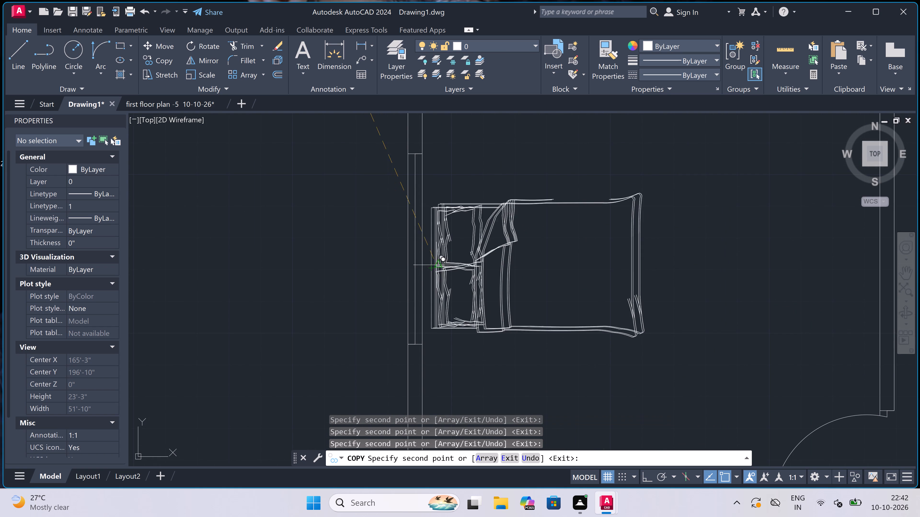
# Place a bed copy in the lower-left 12'0"x13'0" bedroom, headboard beside the left wall's window, and end the copying.
pyautogui.scroll(-7, 449, 224)
pyautogui.scroll(4, 445, 284)
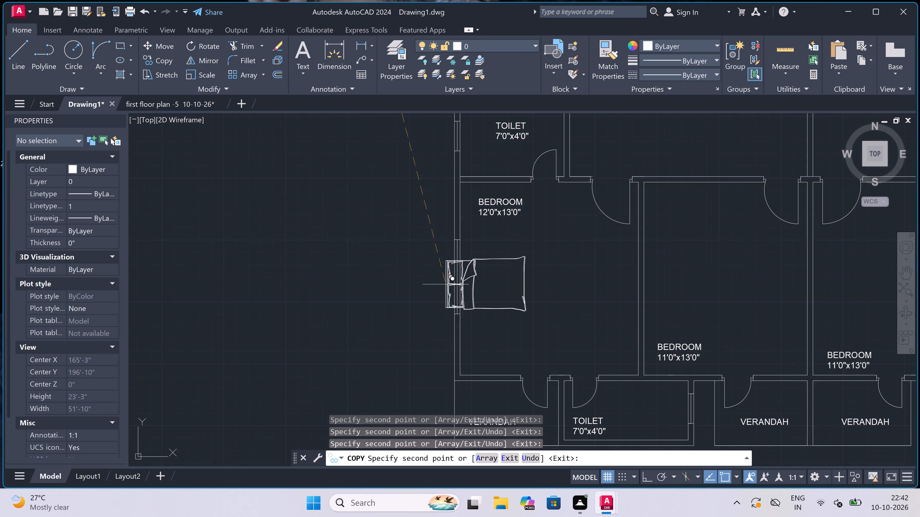
pyautogui.scroll(3, 451, 297)
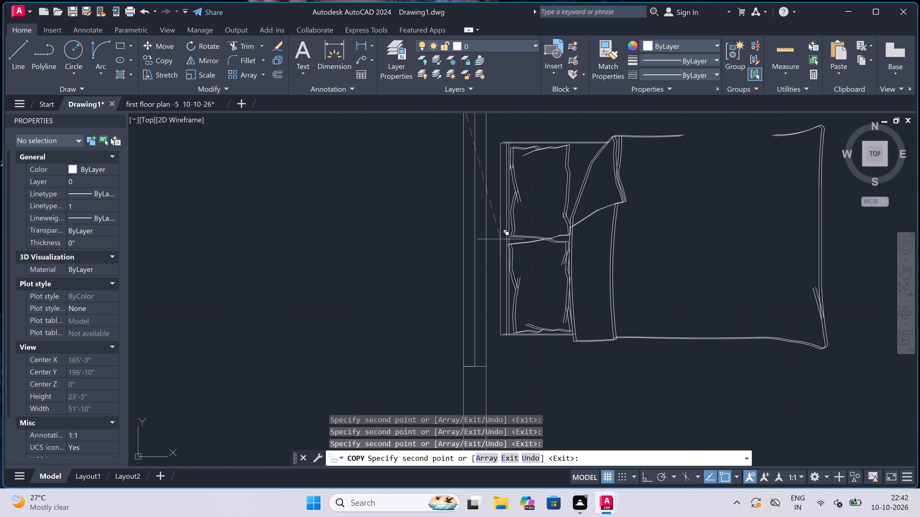
pyautogui.click(501, 239)
pyautogui.scroll(-6, 431, 268)
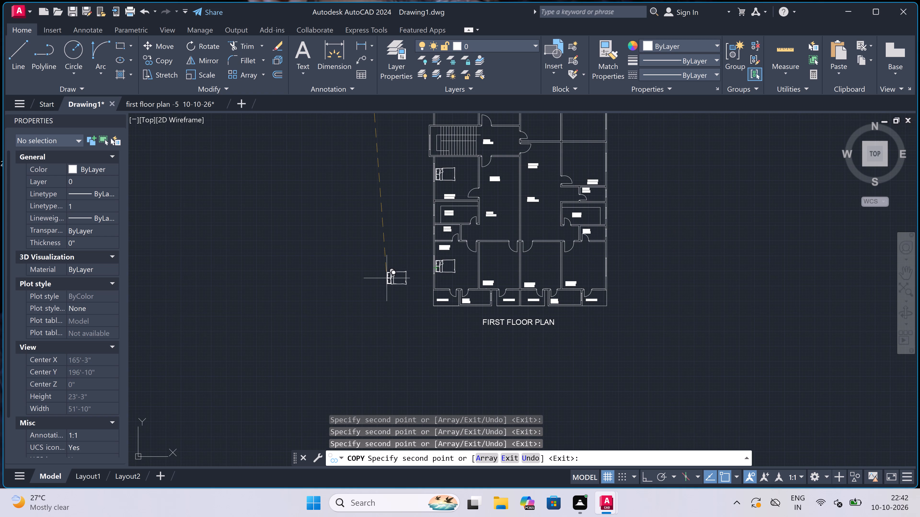
pyautogui.scroll(-2, 387, 278)
pyautogui.press('Escape')
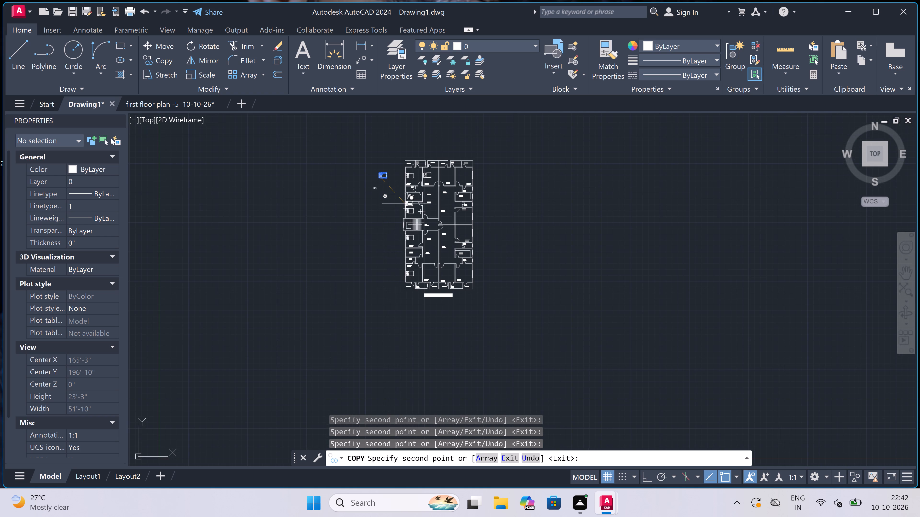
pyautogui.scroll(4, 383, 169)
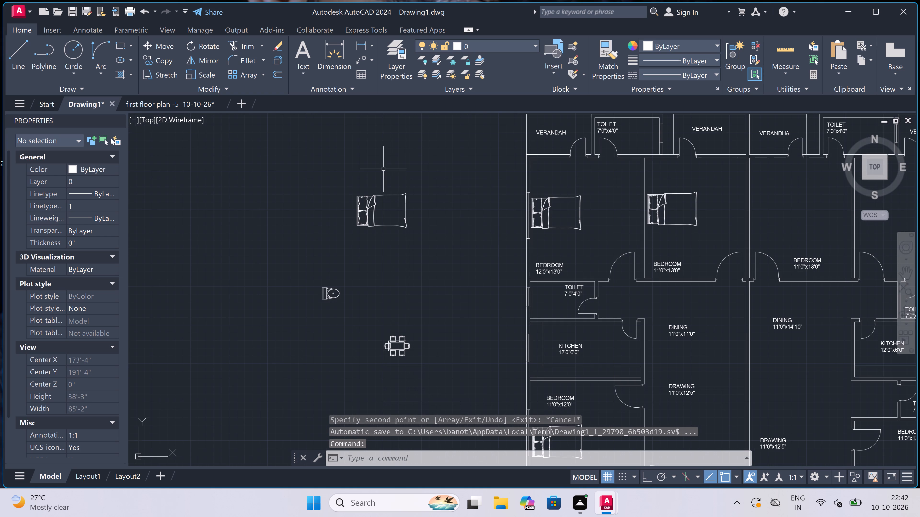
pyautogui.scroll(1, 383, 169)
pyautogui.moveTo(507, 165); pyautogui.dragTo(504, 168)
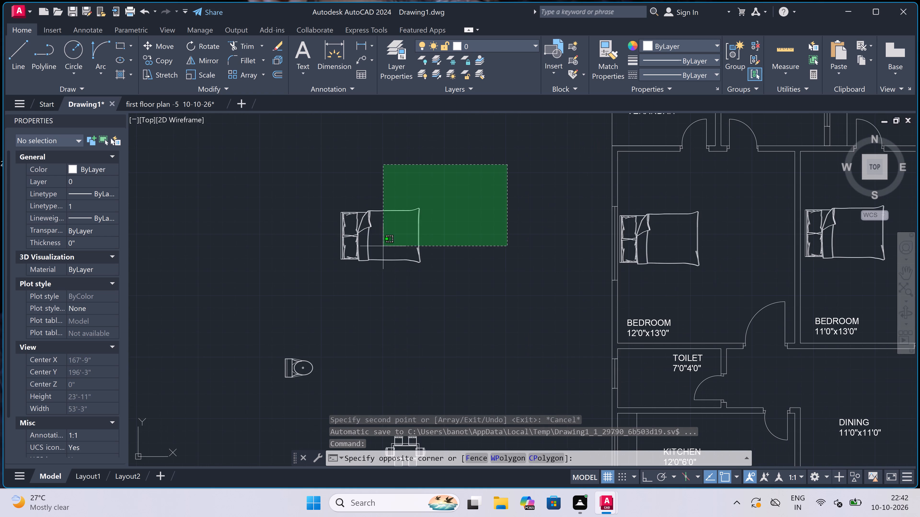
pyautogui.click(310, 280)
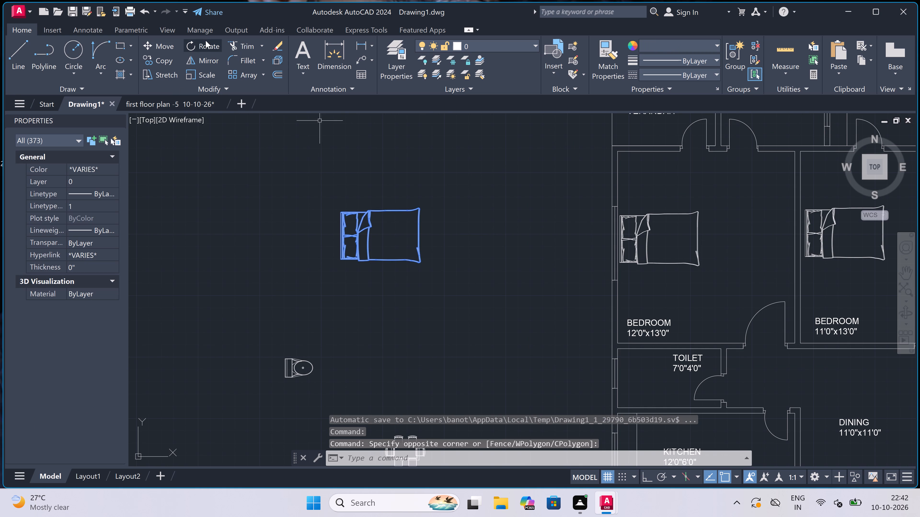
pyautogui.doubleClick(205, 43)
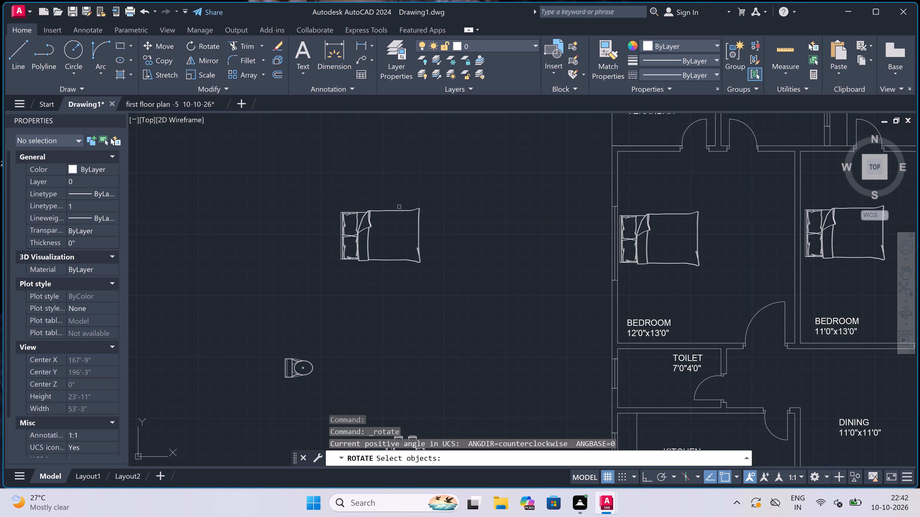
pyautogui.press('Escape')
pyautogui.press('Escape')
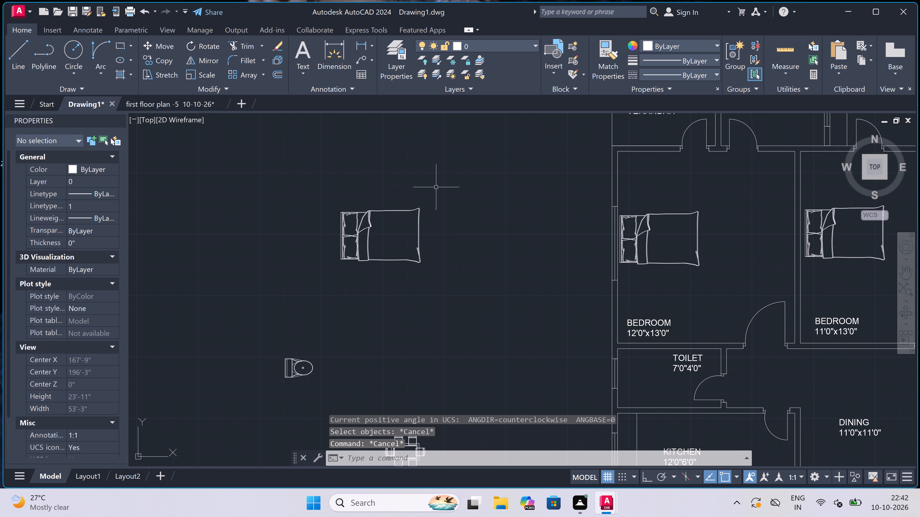
# Rotate the spare bed left of the plan by 180° so its headboard faces the opposite way, using ortho.
pyautogui.click(443, 188)
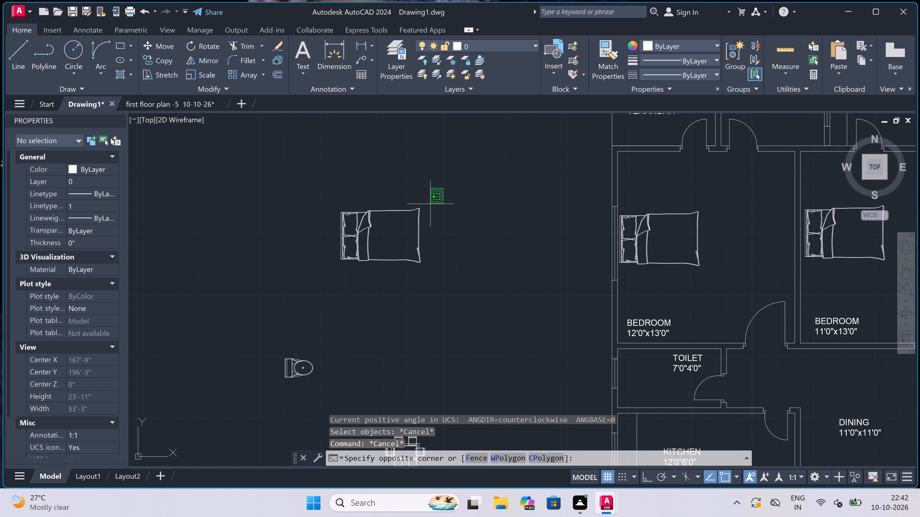
pyautogui.click(332, 285)
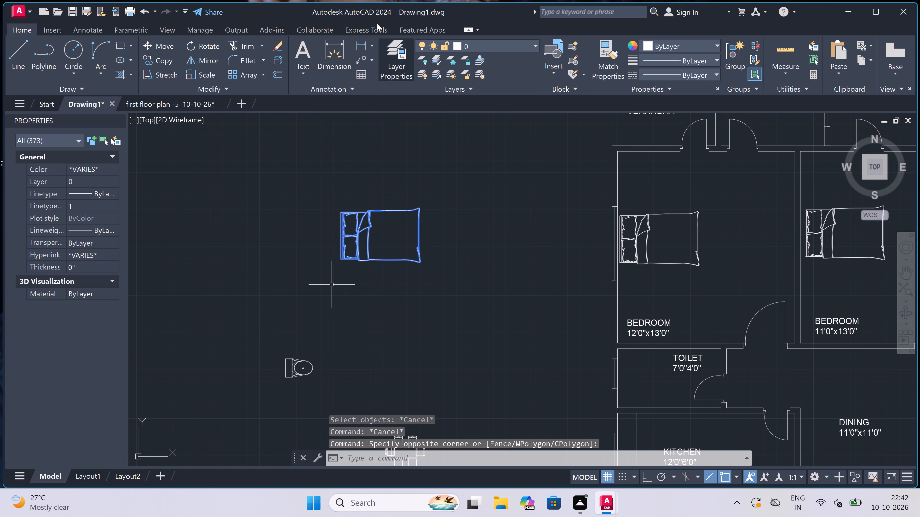
pyautogui.click(206, 40)
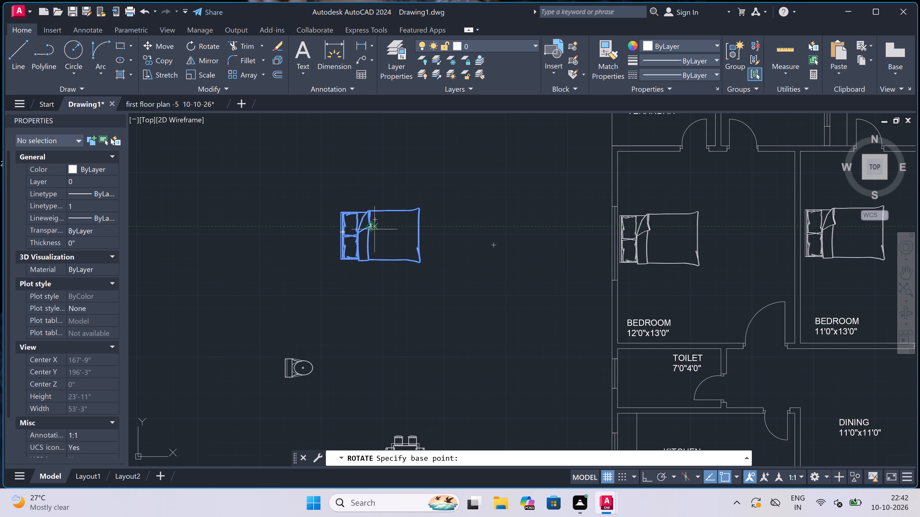
pyautogui.click(374, 230)
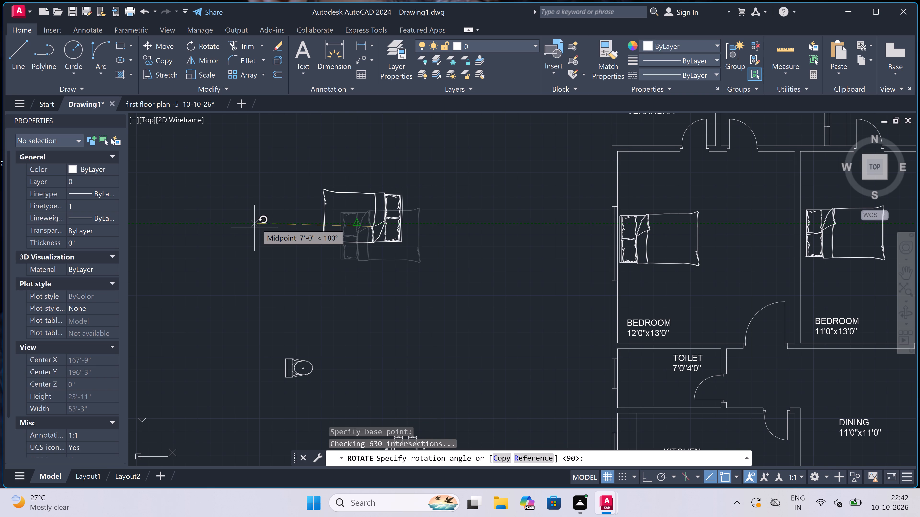
pyautogui.press('F8')
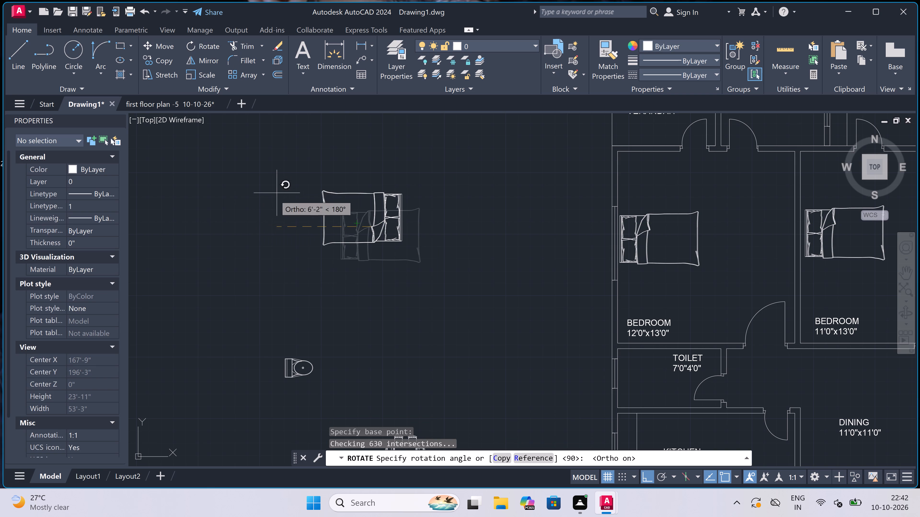
pyautogui.click(242, 206)
# Copy the rotated bed by its headboard midpoint into the third upper bedroom (11'0"x13'0"), headboard against its right wall.
pyautogui.click(433, 181)
pyautogui.moveTo(430, 183); pyautogui.dragTo(433, 181)
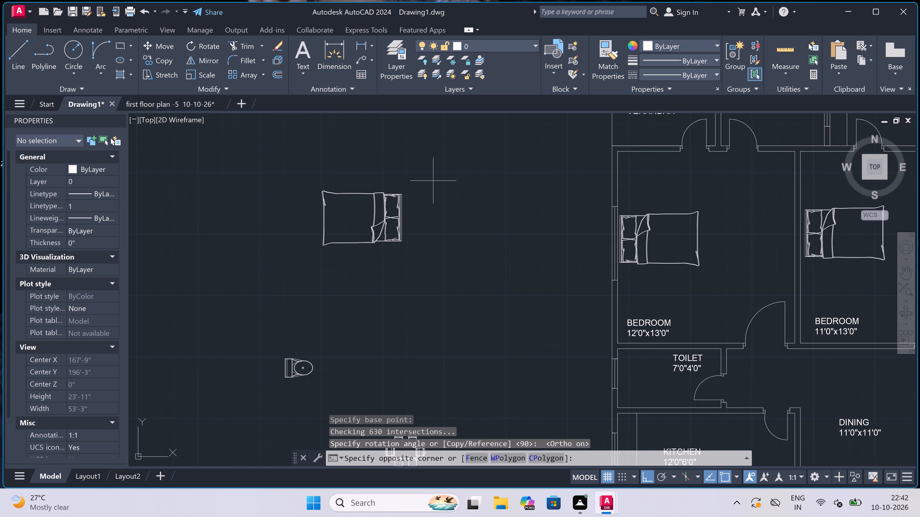
pyautogui.moveTo(433, 181); pyautogui.dragTo(426, 185)
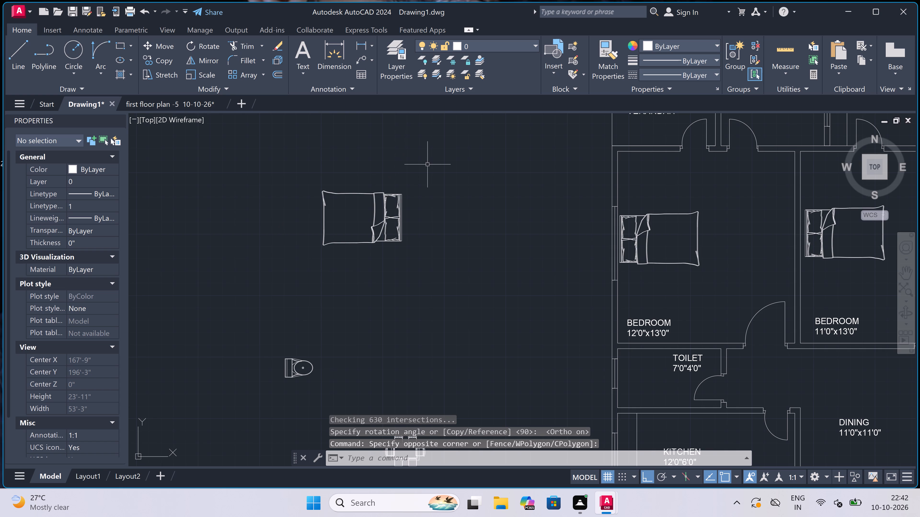
pyautogui.moveTo(427, 164); pyautogui.dragTo(425, 168)
pyautogui.doubleClick(253, 257)
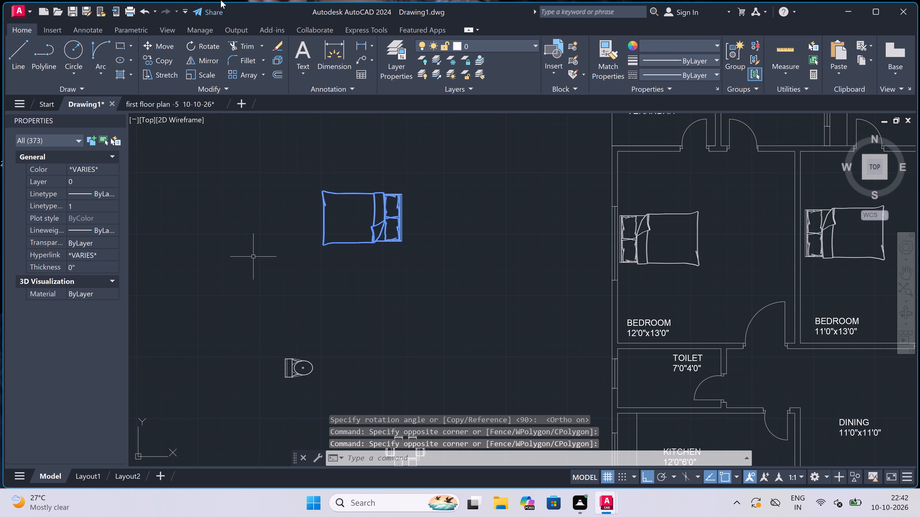
pyautogui.click(165, 61)
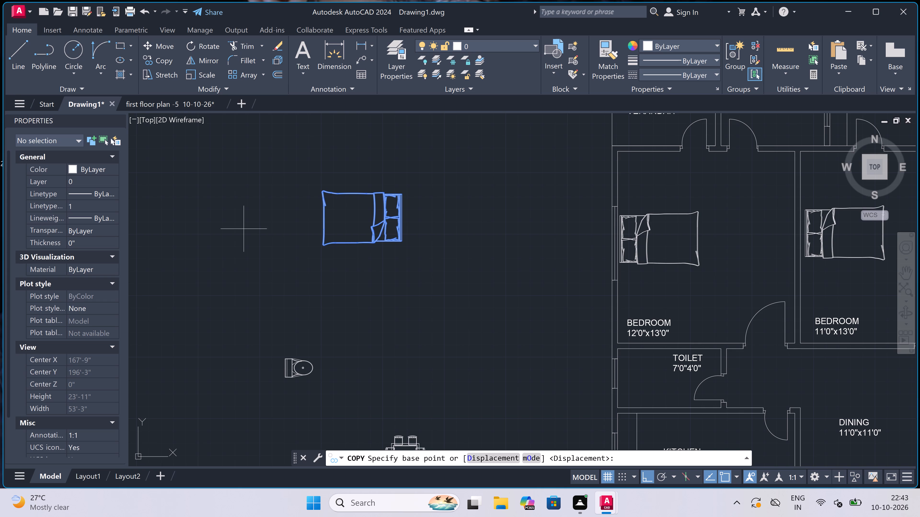
pyautogui.click(401, 217)
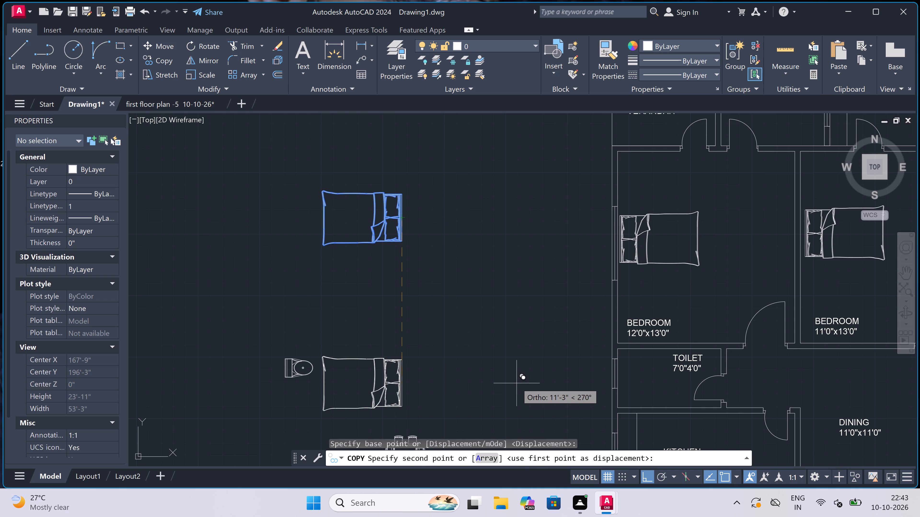
pyautogui.press('F8')
pyautogui.scroll(-5, 460, 242)
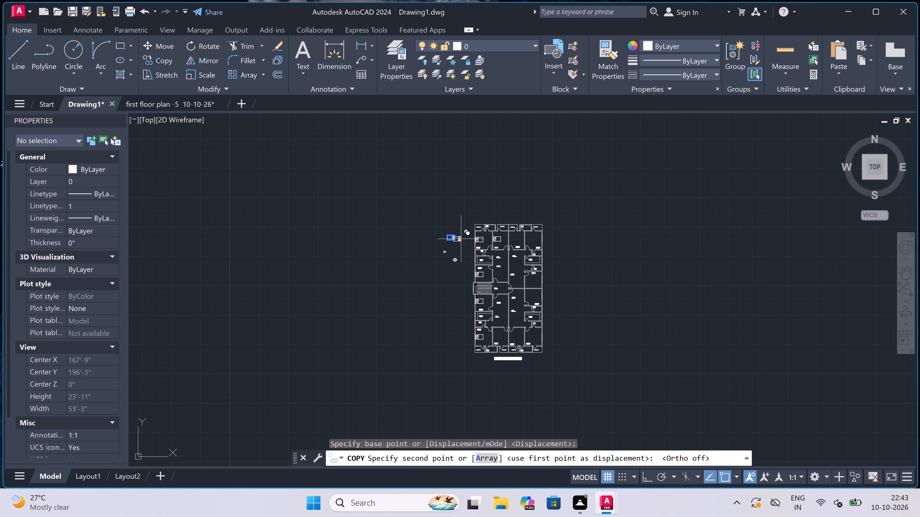
pyautogui.scroll(3, 554, 238)
pyautogui.scroll(2, 395, 227)
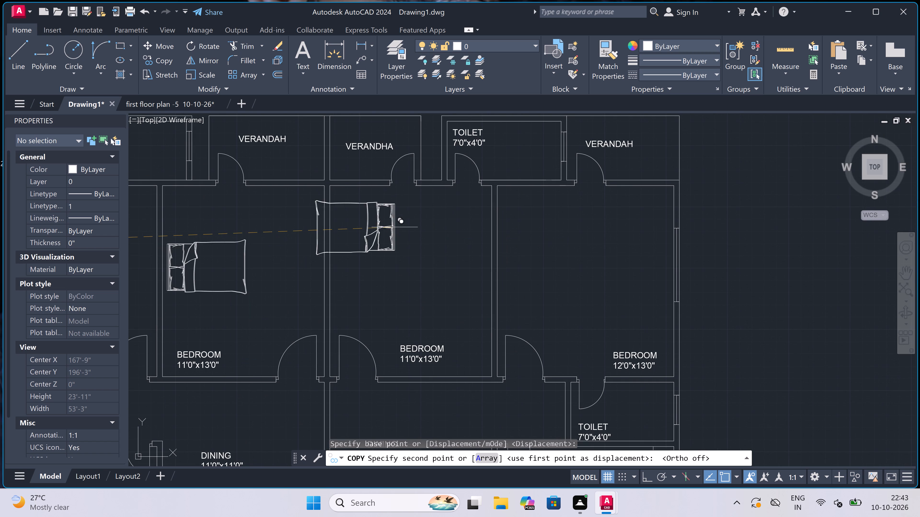
pyautogui.scroll(2, 478, 267)
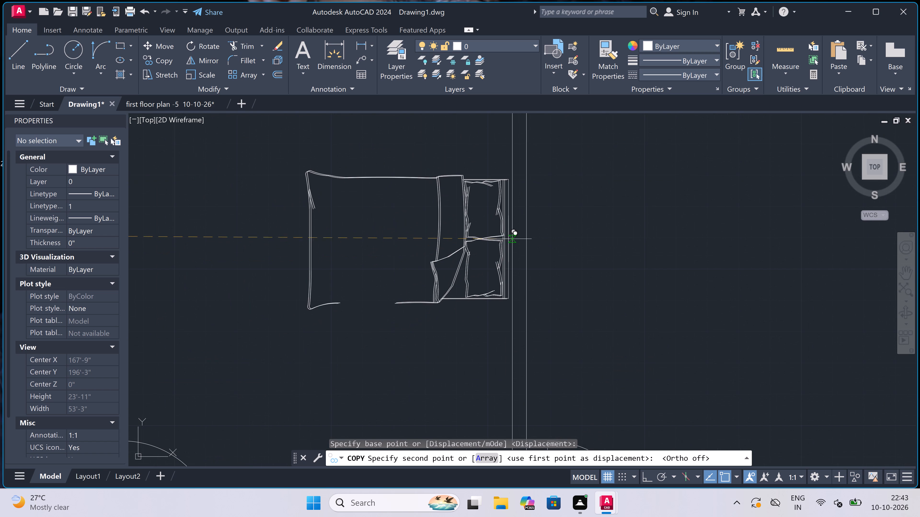
pyautogui.moveTo(505, 229); pyautogui.dragTo(498, 235)
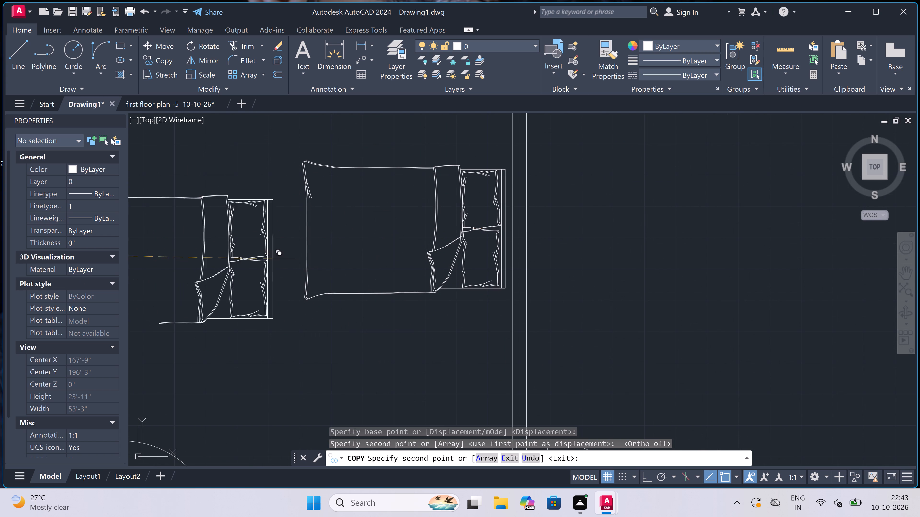
# Place another bed copy in the upper-right 12'0"x13'0" bedroom, headboard beside the right outer wall.
pyautogui.scroll(-5, 394, 232)
pyautogui.scroll(3, 436, 232)
pyautogui.scroll(2, 456, 236)
pyautogui.click(536, 236)
# Place another bed copy in the upper of the two right-side 11'0"x12'0" bedrooms, headboard beside the right wall's window.
pyautogui.scroll(-9, 501, 212)
pyautogui.scroll(5, 495, 232)
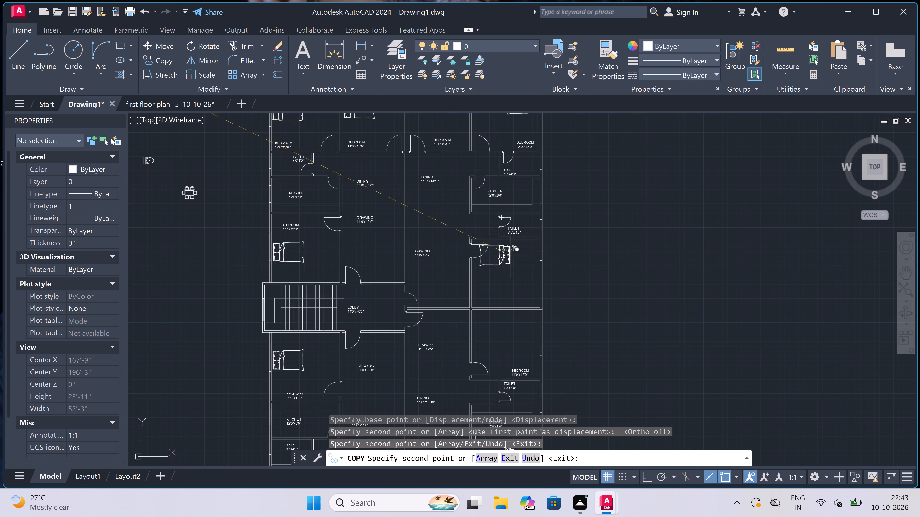
pyautogui.scroll(3, 517, 264)
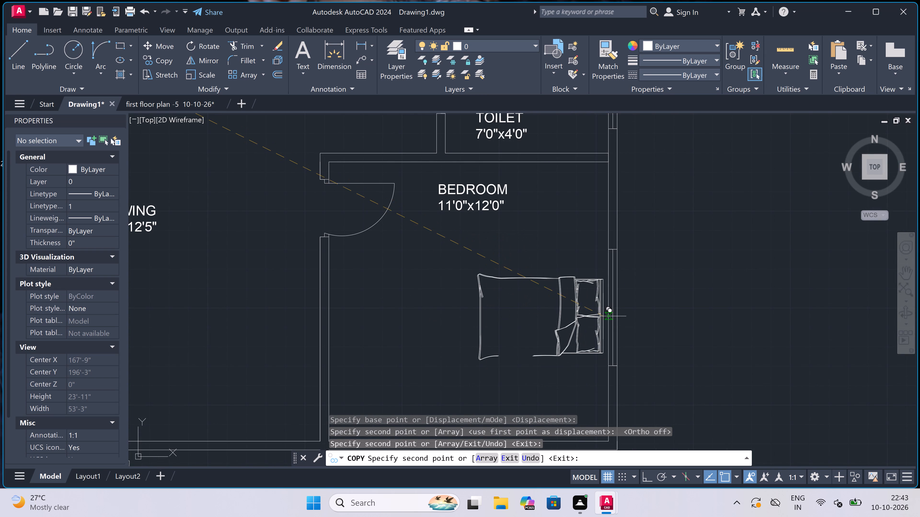
pyautogui.click(603, 307)
# Place another bed copy in the lower of the two right-side 11'0"x12'0" bedrooms, headboard beside the right wall's window.
pyautogui.scroll(-2, 482, 212)
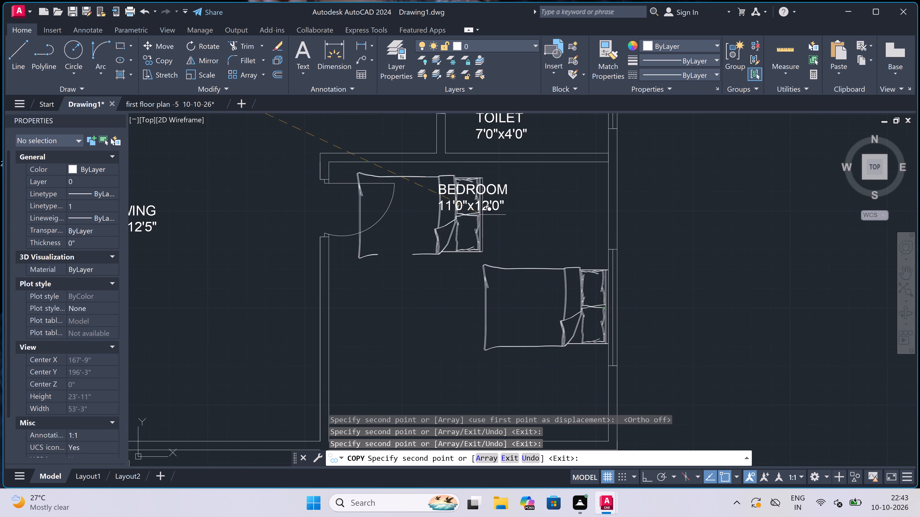
pyautogui.scroll(-6, 482, 212)
pyautogui.scroll(3, 489, 233)
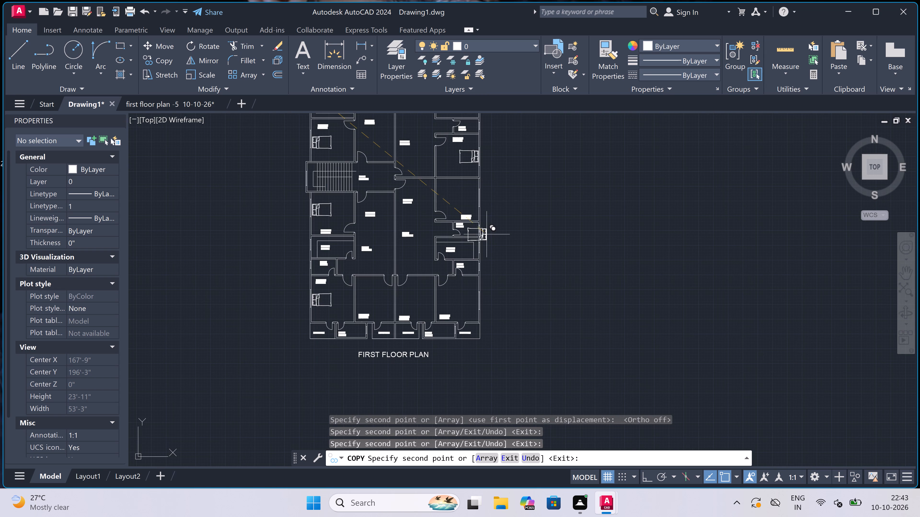
pyautogui.scroll(3, 434, 147)
pyautogui.scroll(-2, 537, 328)
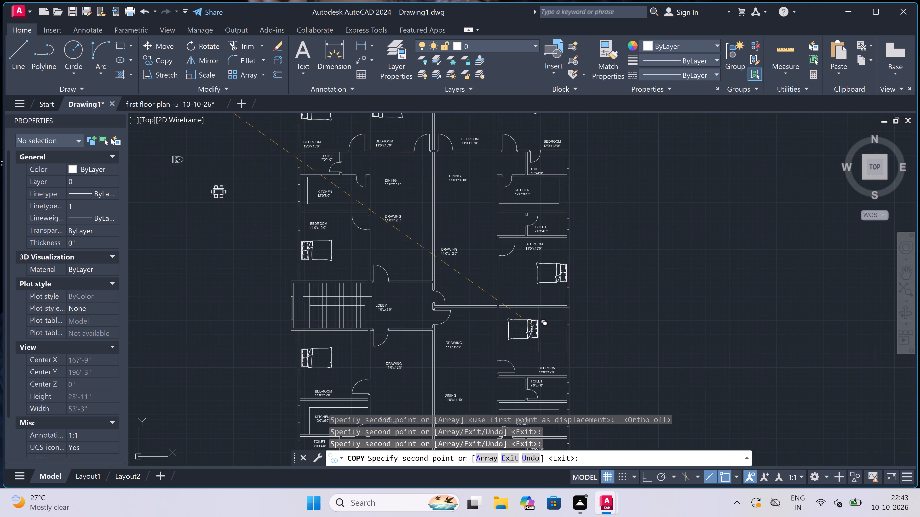
pyautogui.scroll(3, 549, 347)
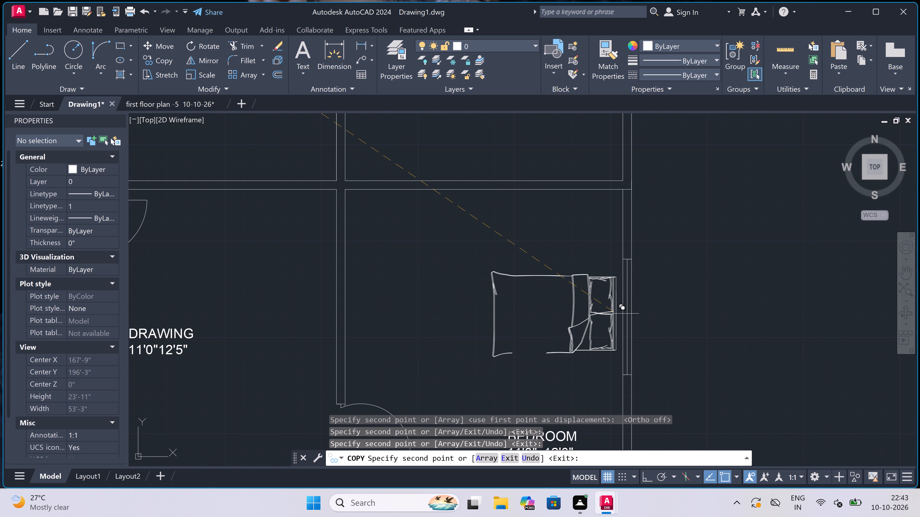
pyautogui.click(618, 312)
# Place a bed copy in the lower-right 12'0"x13'0" bedroom, headboard beside the right wall's window, and end the copying.
pyautogui.scroll(-6, 498, 212)
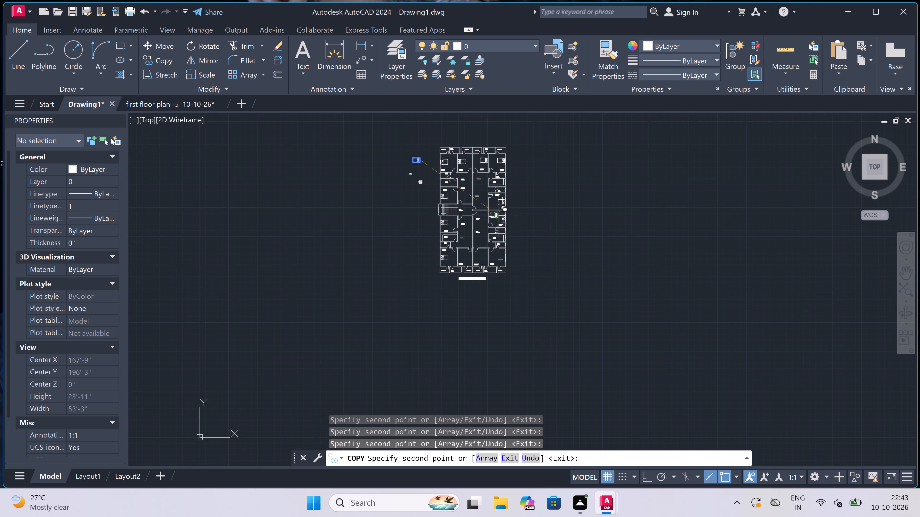
pyautogui.scroll(3, 500, 232)
pyautogui.scroll(-1, 500, 232)
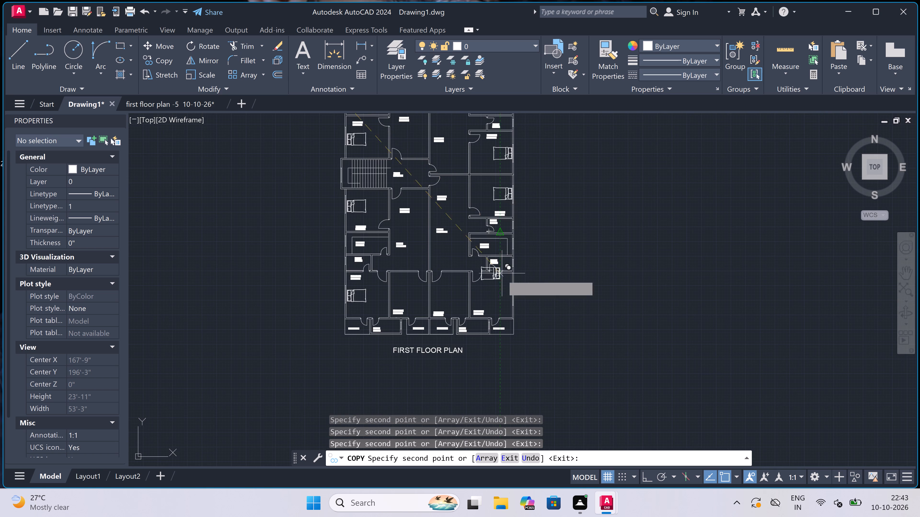
pyautogui.scroll(3, 500, 285)
pyautogui.scroll(2, 538, 360)
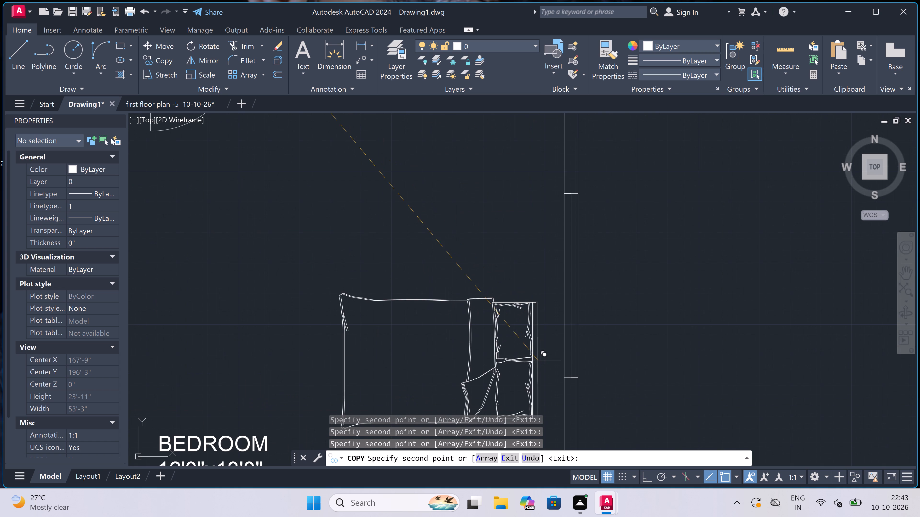
pyautogui.click(557, 290)
pyautogui.scroll(-3, 499, 280)
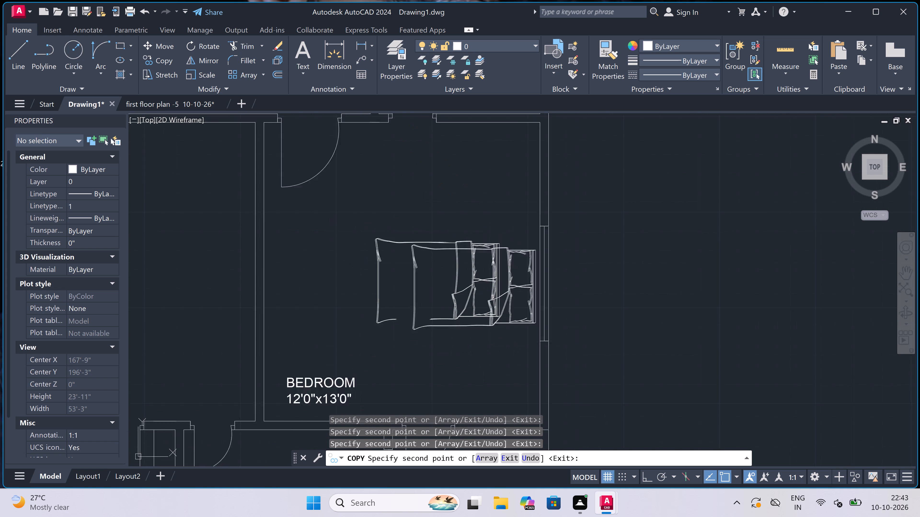
pyautogui.scroll(-5, 499, 280)
pyautogui.press('Escape')
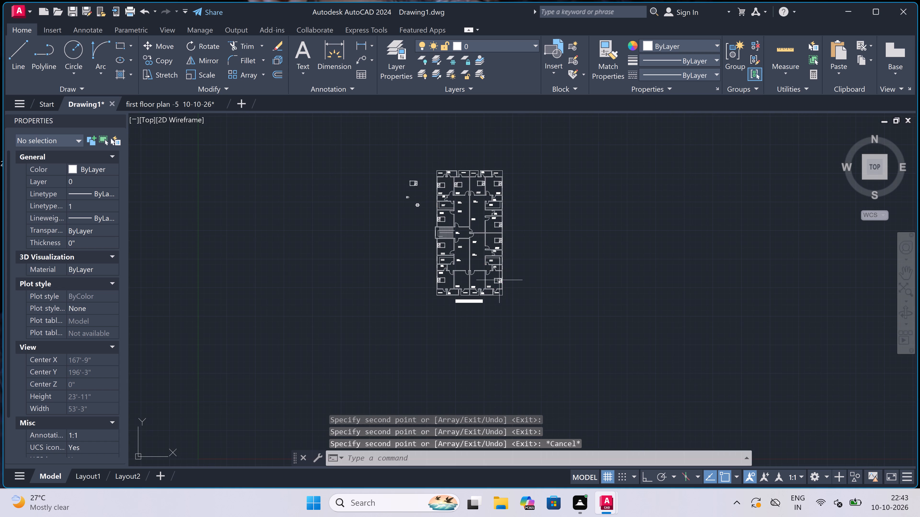
# Examine the whole plan and its lower bedrooms for rooms that still need a bed.
pyautogui.scroll(3, 420, 207)
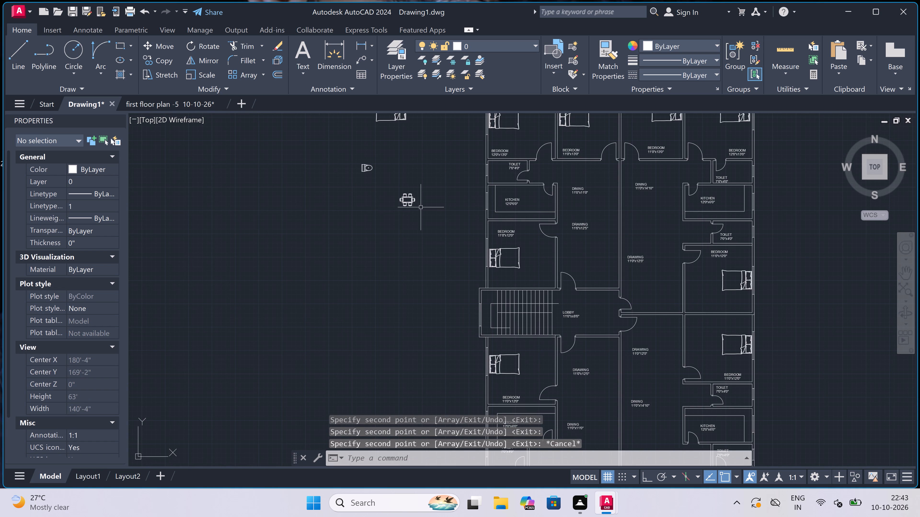
pyautogui.scroll(-1, 421, 208)
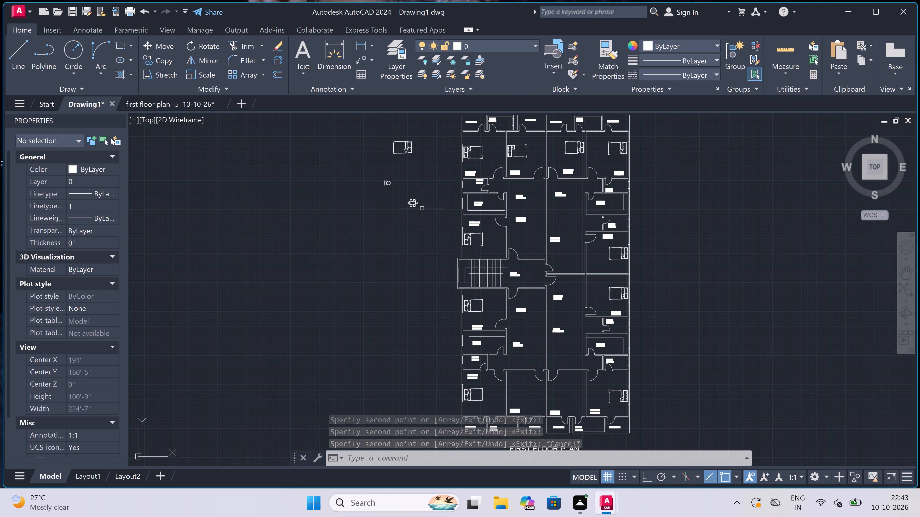
pyautogui.scroll(-1, 422, 208)
pyautogui.scroll(1, 422, 208)
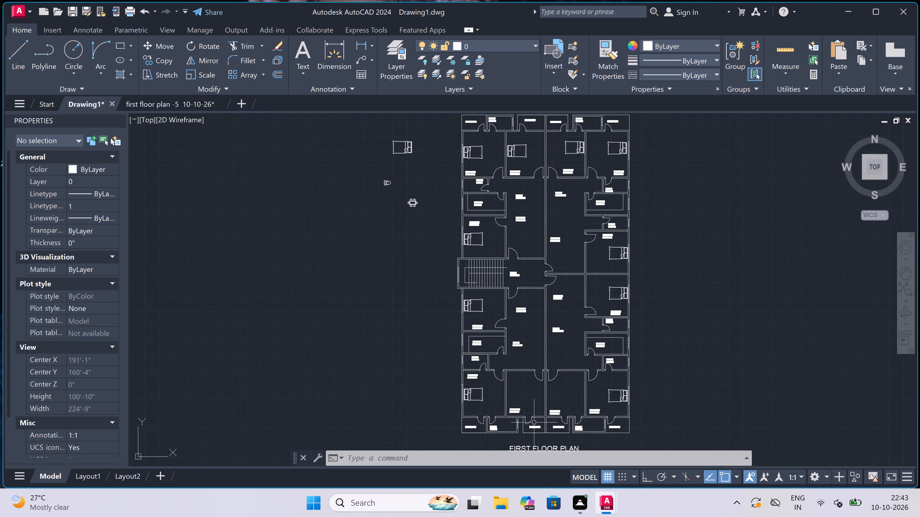
pyautogui.scroll(-2, 534, 330)
pyautogui.scroll(4, 541, 359)
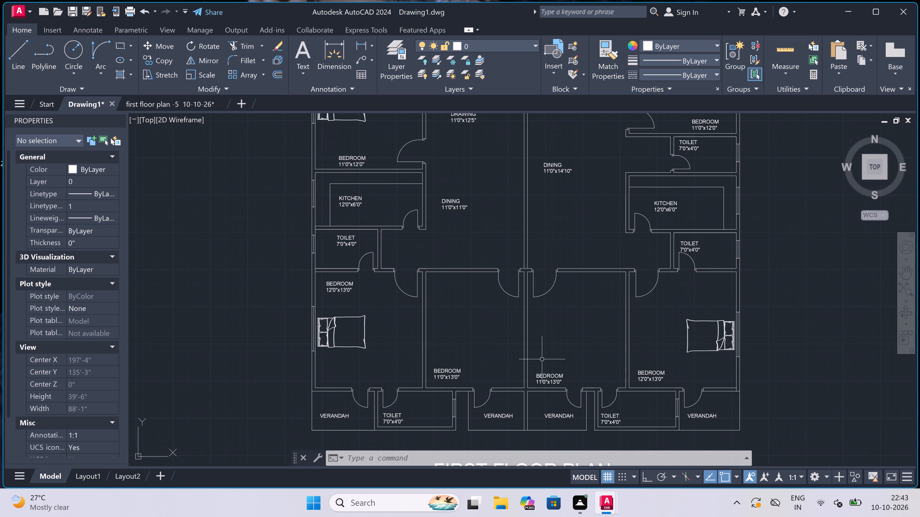
pyautogui.scroll(2, 539, 365)
pyautogui.scroll(-2, 541, 334)
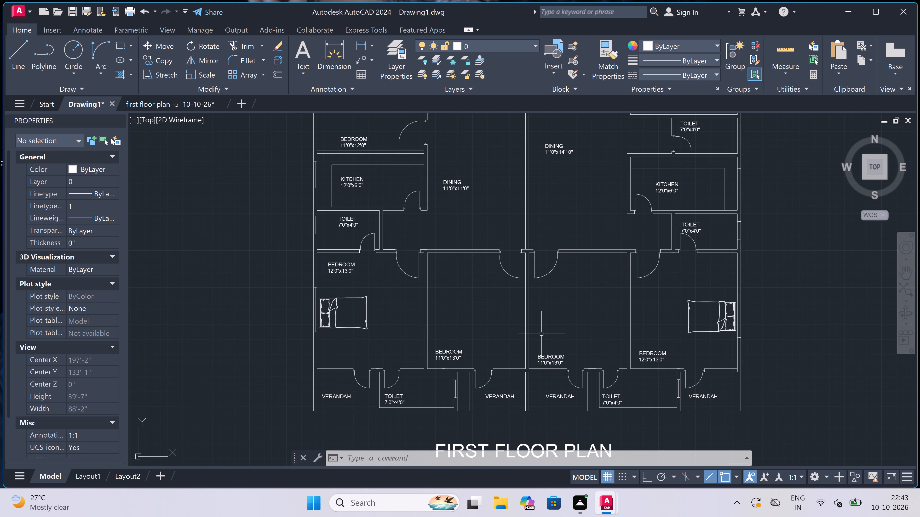
pyautogui.scroll(-2, 541, 334)
pyautogui.scroll(-2, 534, 290)
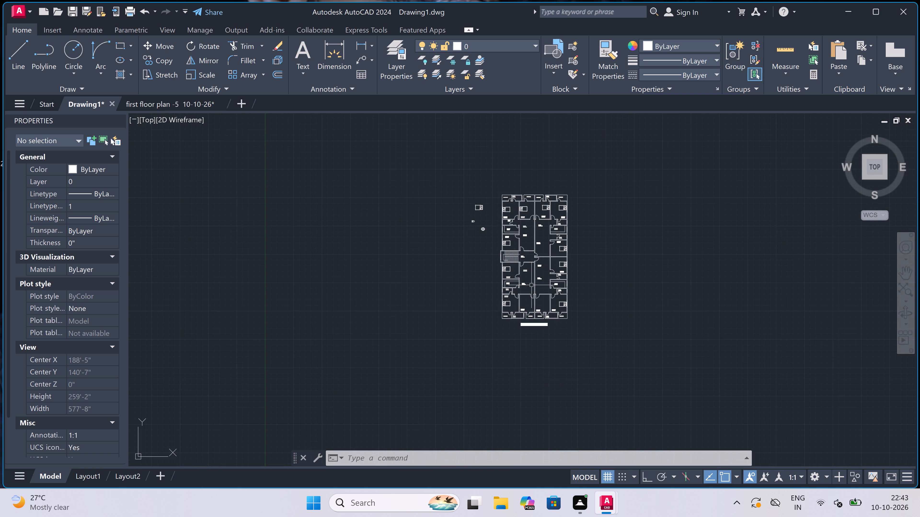
# Select the rotated spare bed left of the plan and start copying it.
pyautogui.scroll(3, 480, 203)
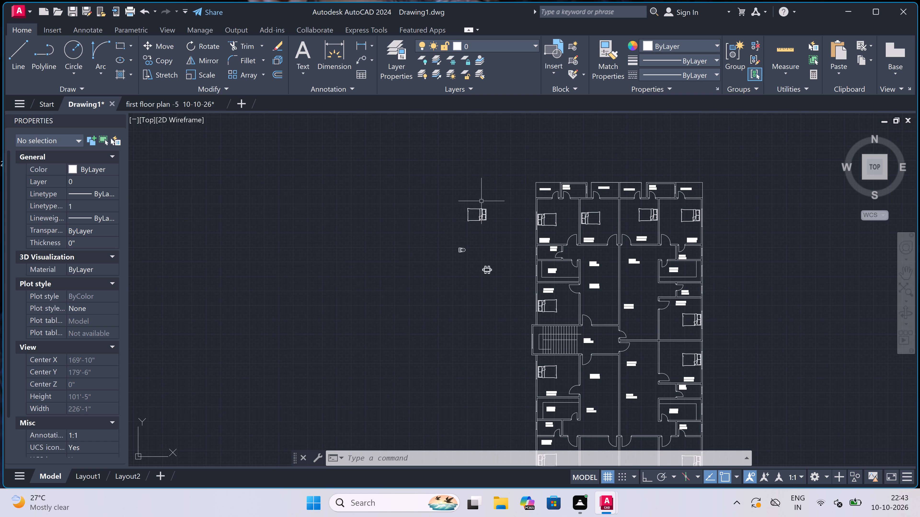
pyautogui.scroll(2, 488, 191)
pyautogui.scroll(1, 481, 255)
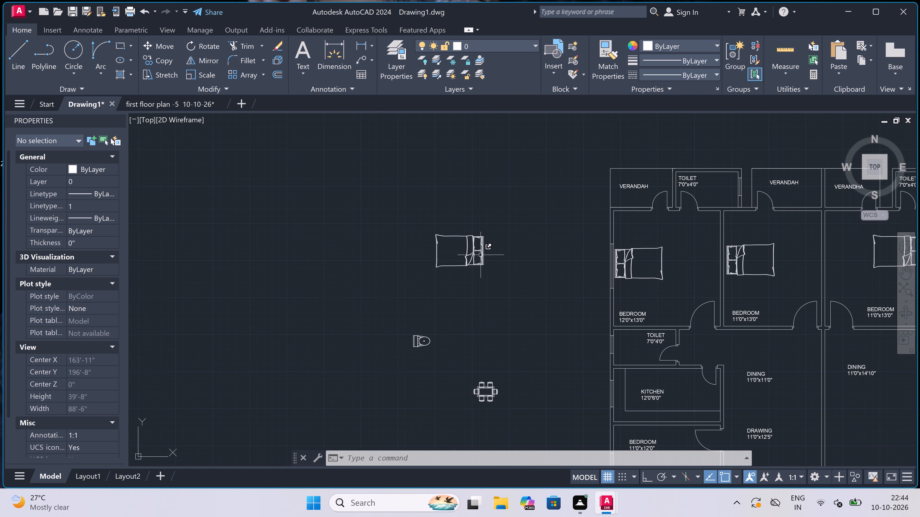
pyautogui.scroll(1, 481, 255)
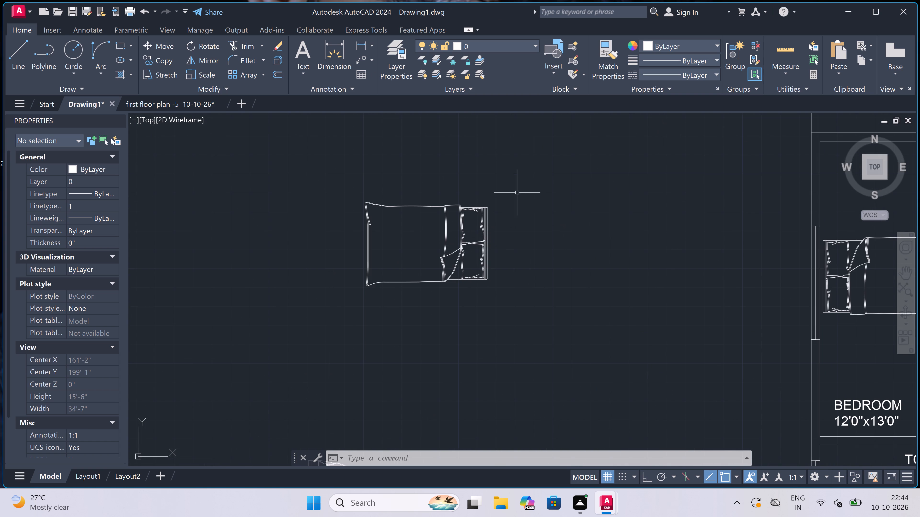
pyautogui.click(521, 180)
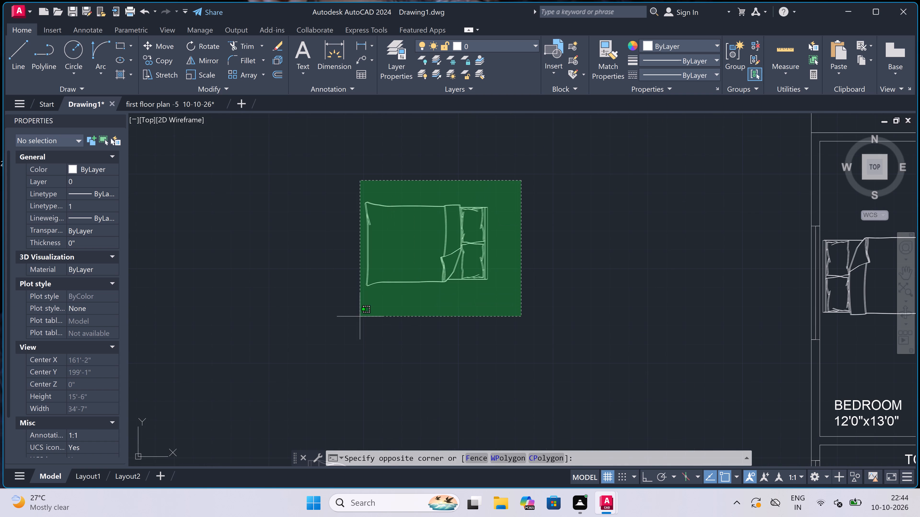
pyautogui.click(355, 316)
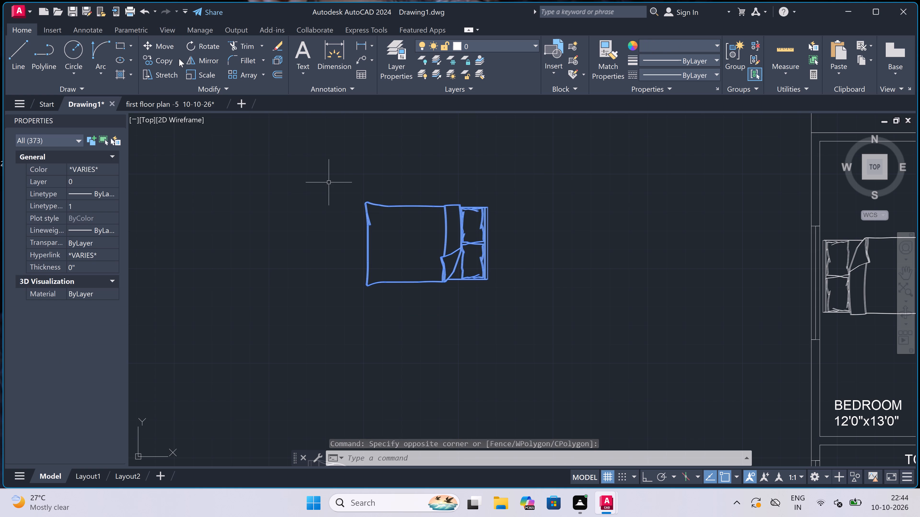
pyautogui.scroll(1, 180, 59)
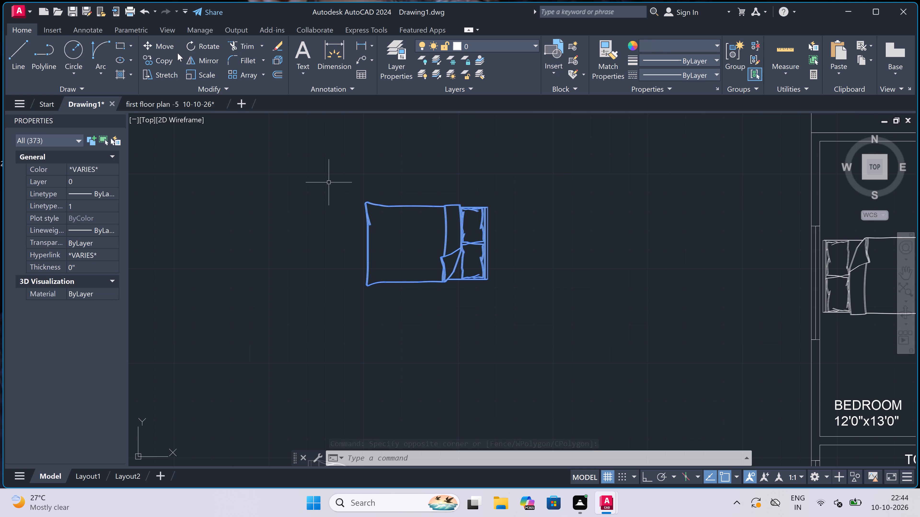
pyautogui.doubleClick(163, 58)
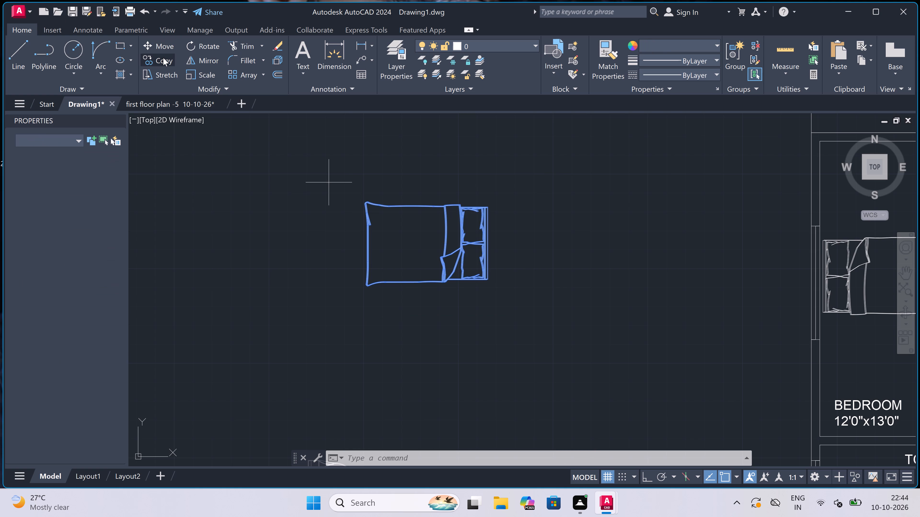
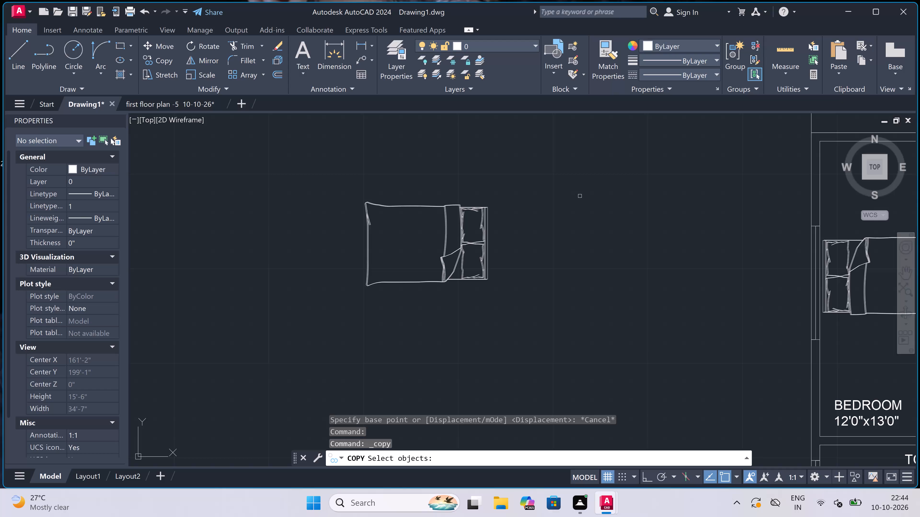
# Copy the spare bed into the lower 11'0"x13'0" bedroom right of the plan's centre wall, headboard near the wall shared with the 12'0"x13'0" bedroom.
pyautogui.press('Escape')
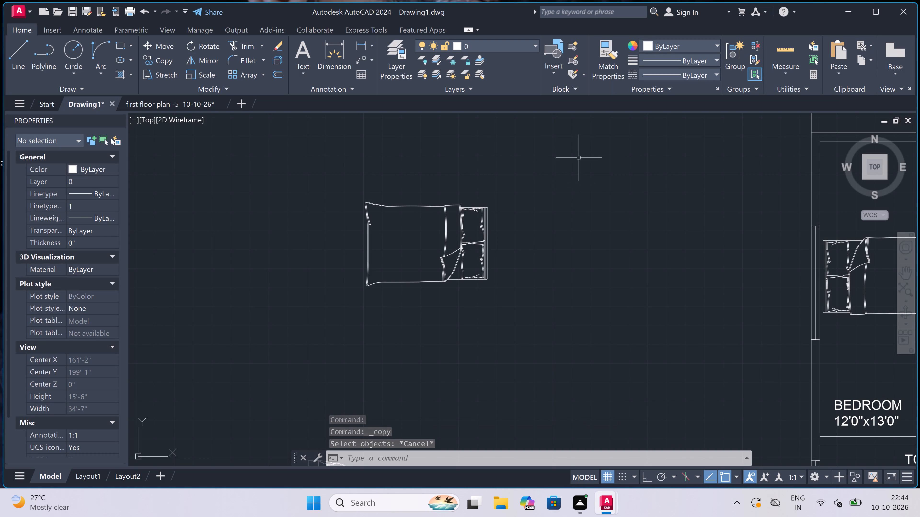
pyautogui.click(567, 181)
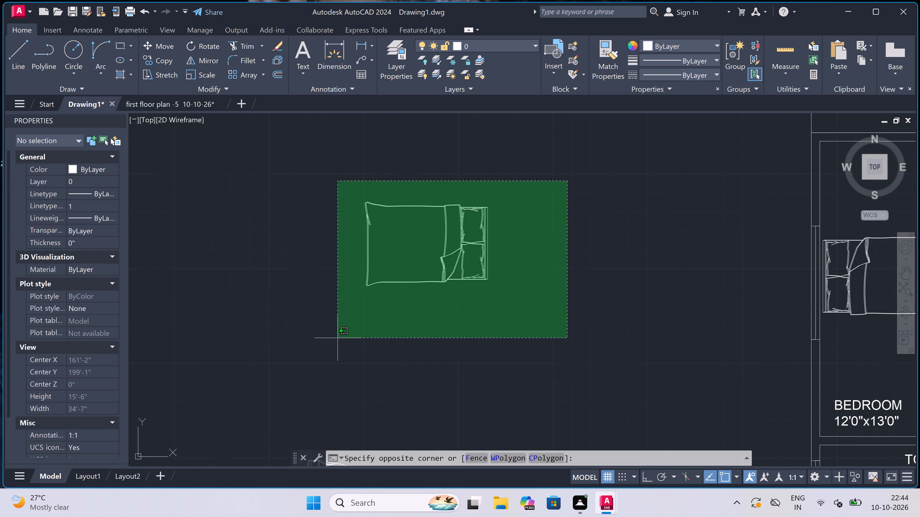
pyautogui.click(337, 336)
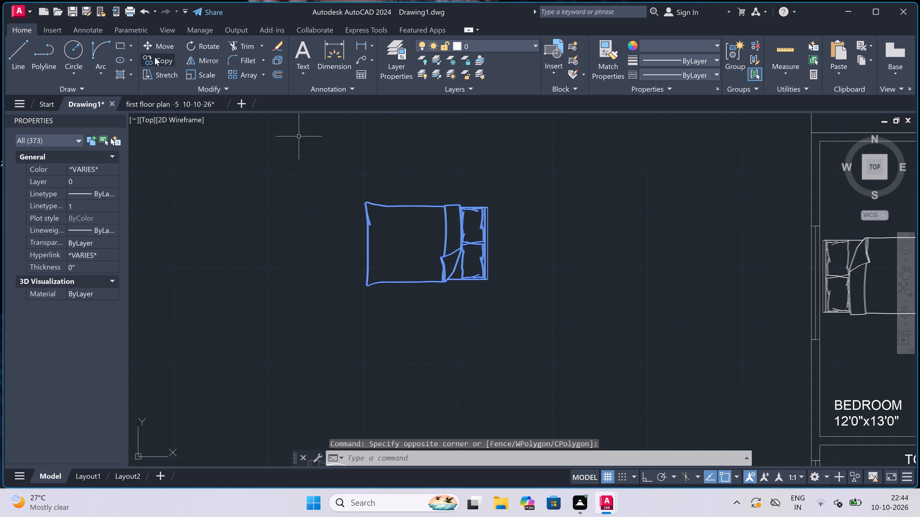
pyautogui.click(155, 57)
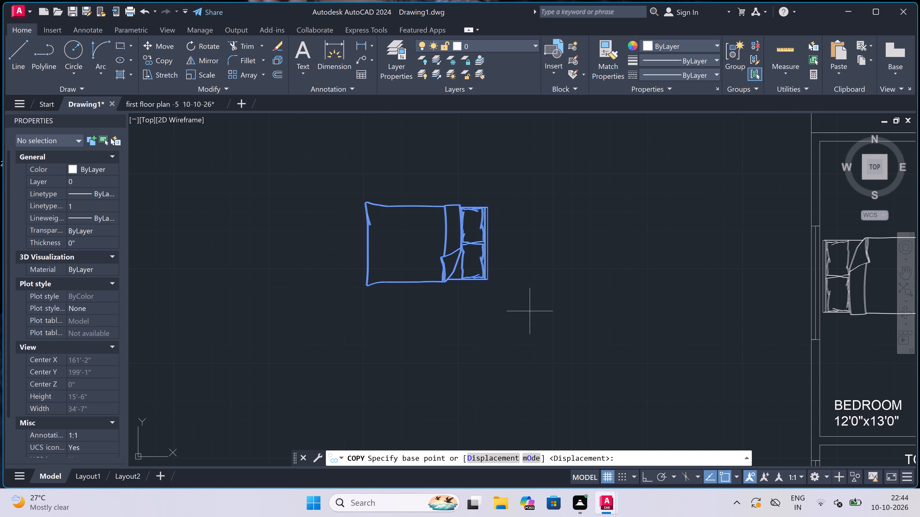
pyautogui.moveTo(488, 237); pyautogui.dragTo(497, 237)
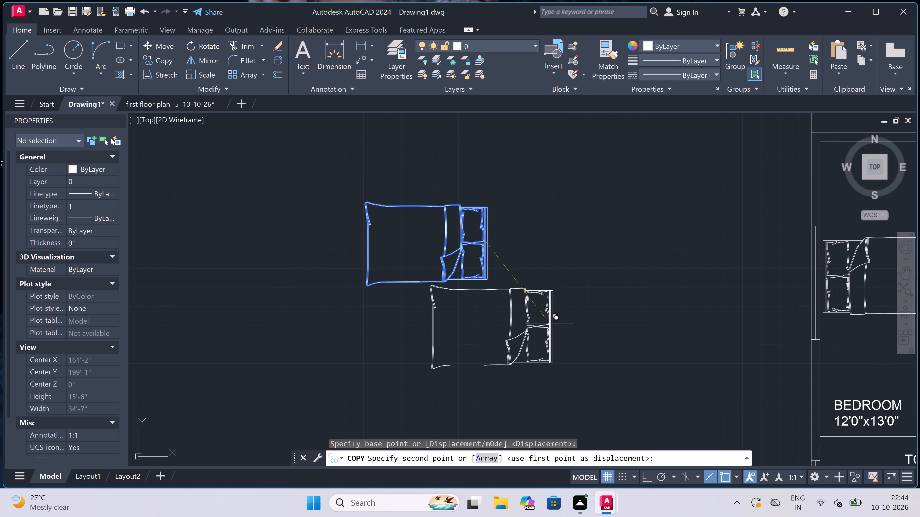
pyautogui.scroll(-2, 375, 137)
pyautogui.scroll(-2, 401, 135)
pyautogui.scroll(-2, 549, 274)
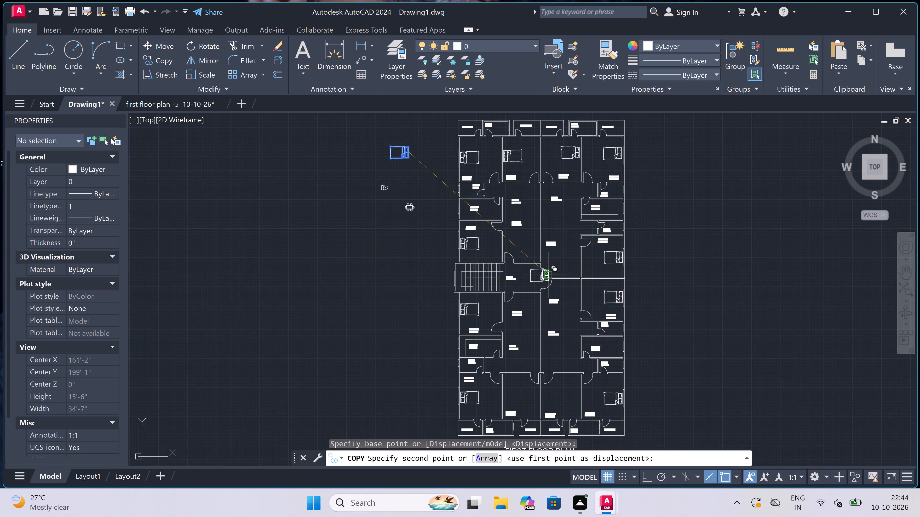
pyautogui.scroll(3, 560, 308)
pyautogui.scroll(-2, 564, 320)
pyautogui.scroll(3, 564, 341)
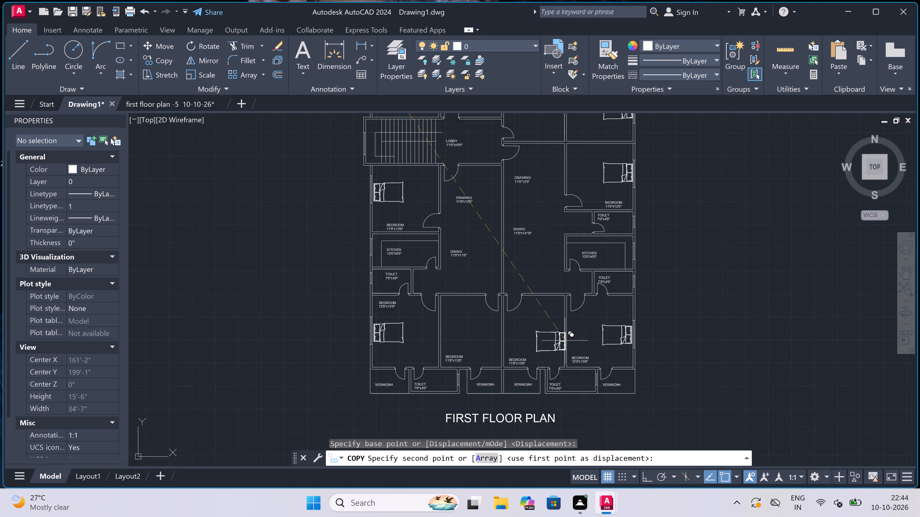
pyautogui.scroll(1, 566, 340)
pyautogui.scroll(2, 546, 319)
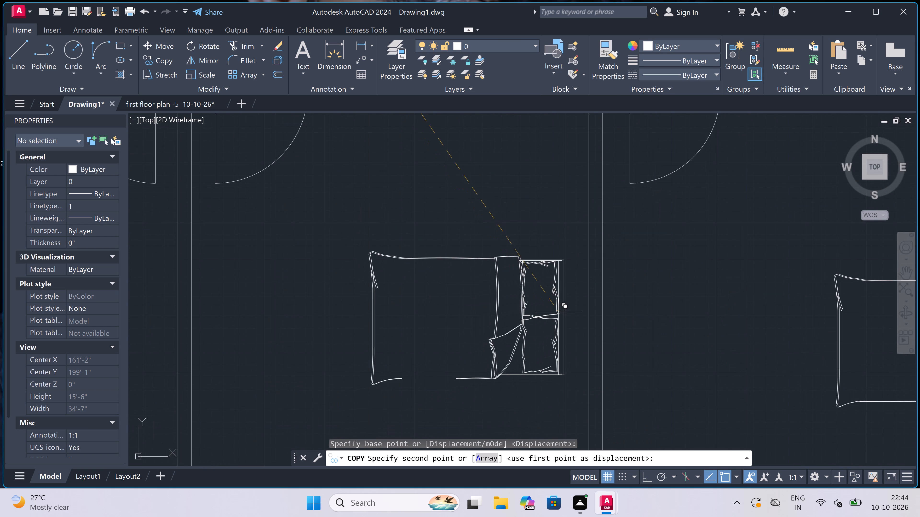
pyautogui.click(574, 300)
pyautogui.scroll(-2, 574, 295)
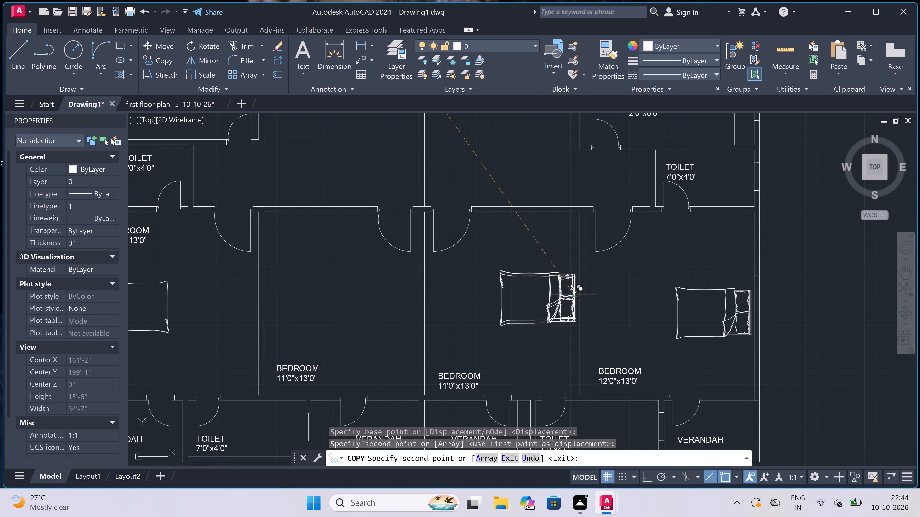
pyautogui.scroll(-1, 452, 263)
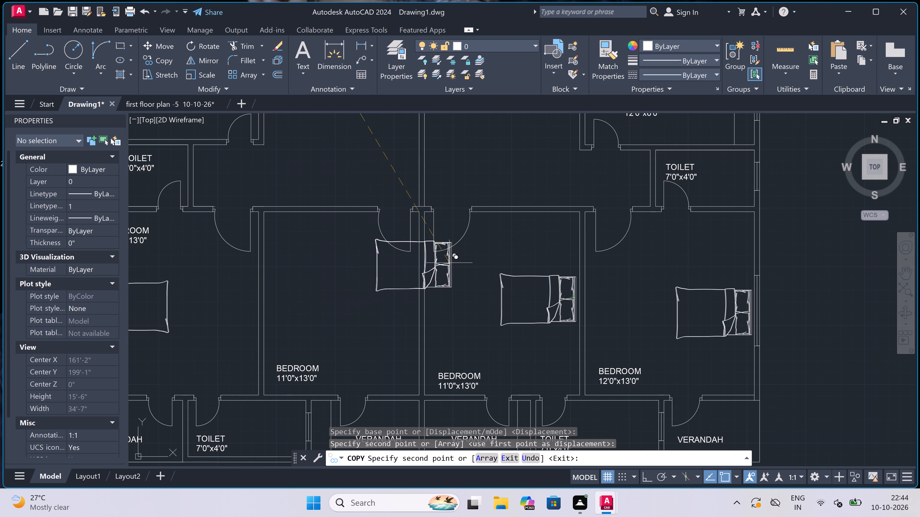
pyautogui.scroll(-3, 452, 263)
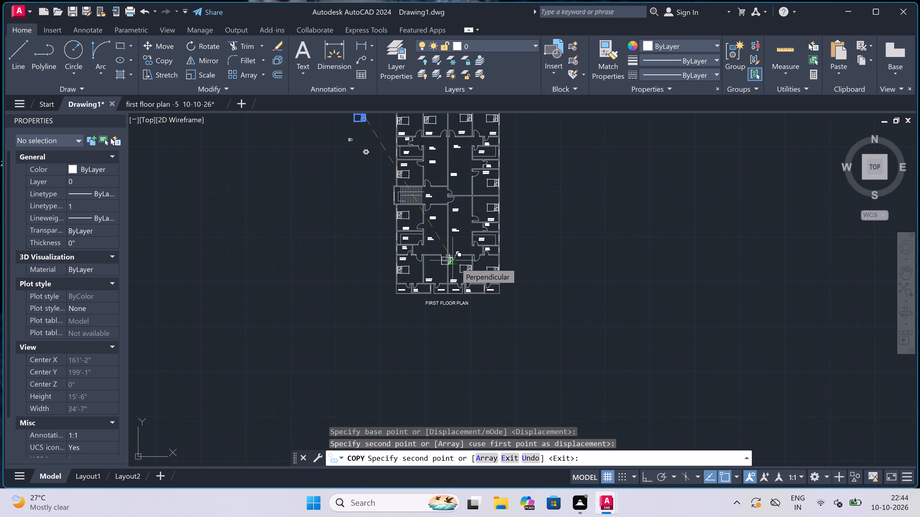
pyautogui.scroll(-2, 455, 263)
pyautogui.scroll(4, 439, 182)
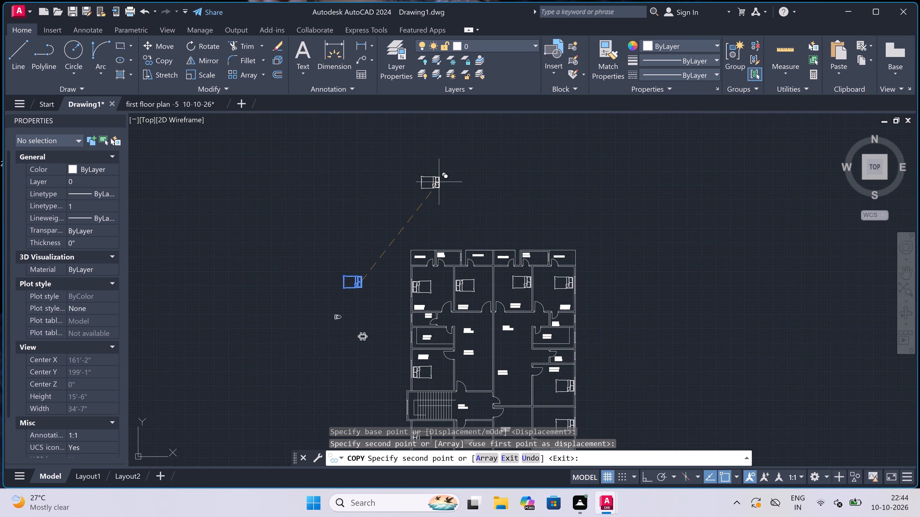
pyautogui.press('Escape')
# Rotate the spare bed outside the plan by 180° about its middle so its headboard faces left.
pyautogui.scroll(-1, 439, 182)
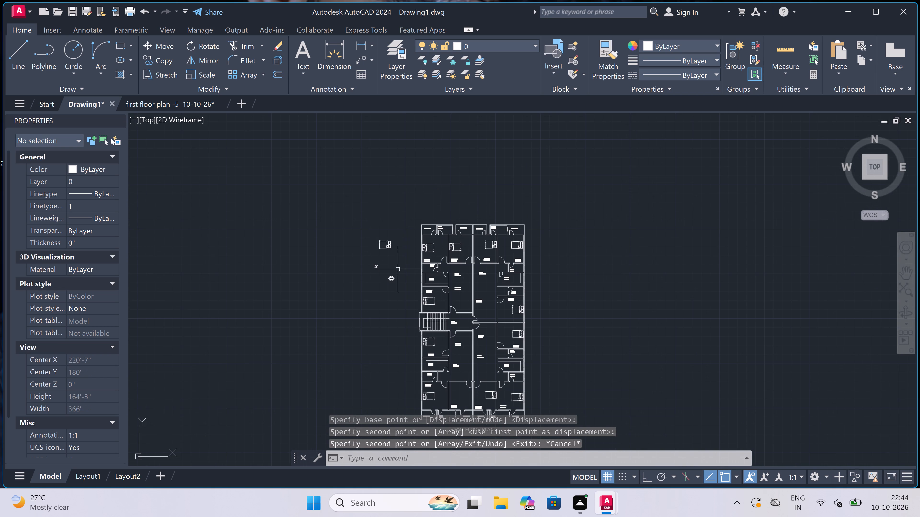
pyautogui.scroll(3, 389, 272)
pyautogui.scroll(-3, 433, 198)
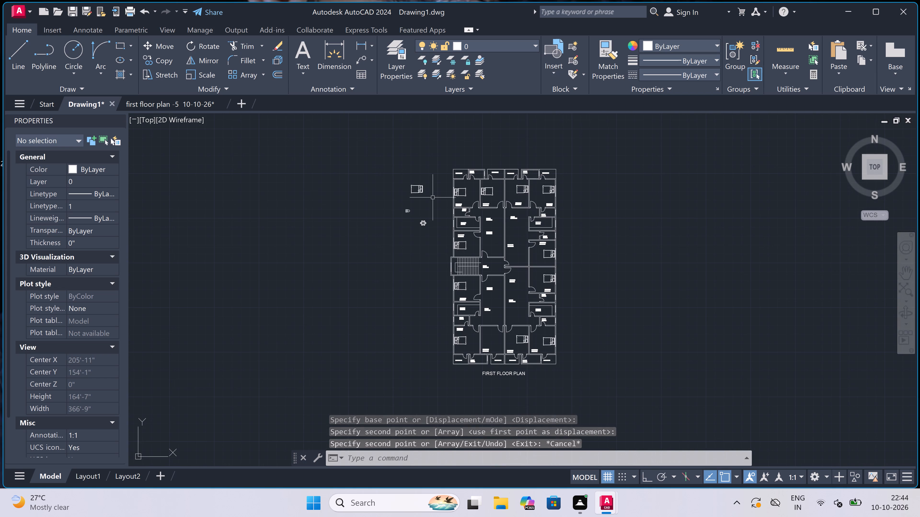
pyautogui.scroll(4, 424, 184)
pyautogui.click(430, 179)
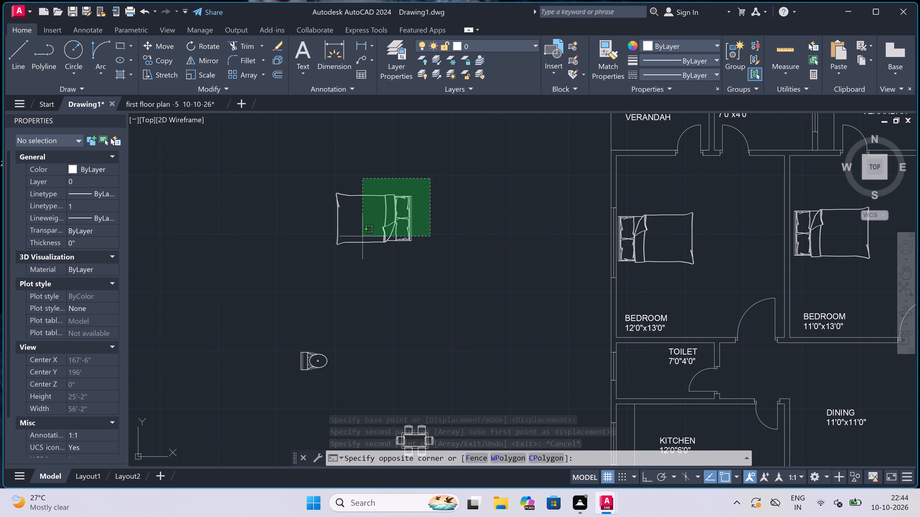
pyautogui.click(323, 272)
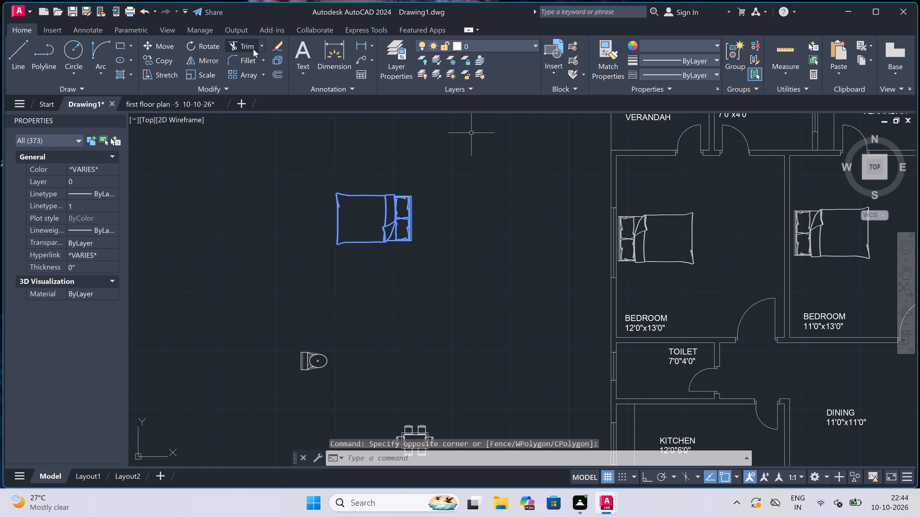
pyautogui.click(207, 45)
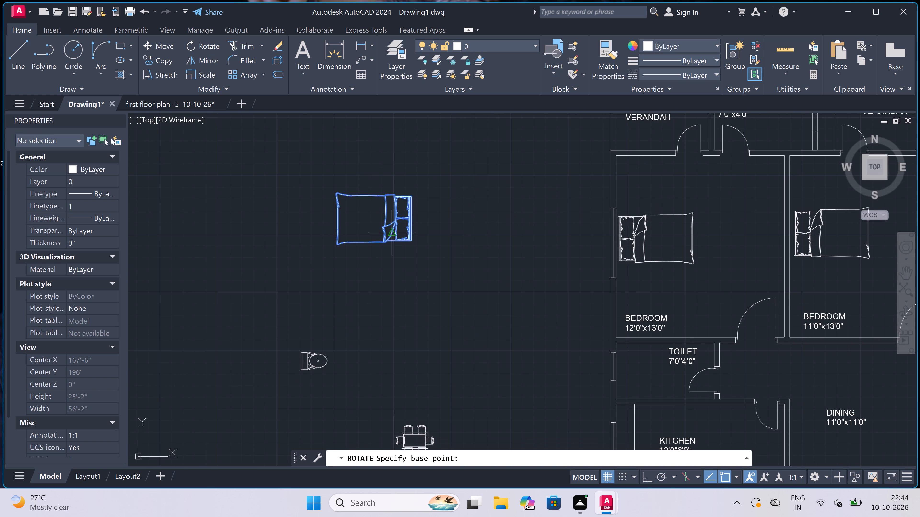
pyautogui.click(377, 221)
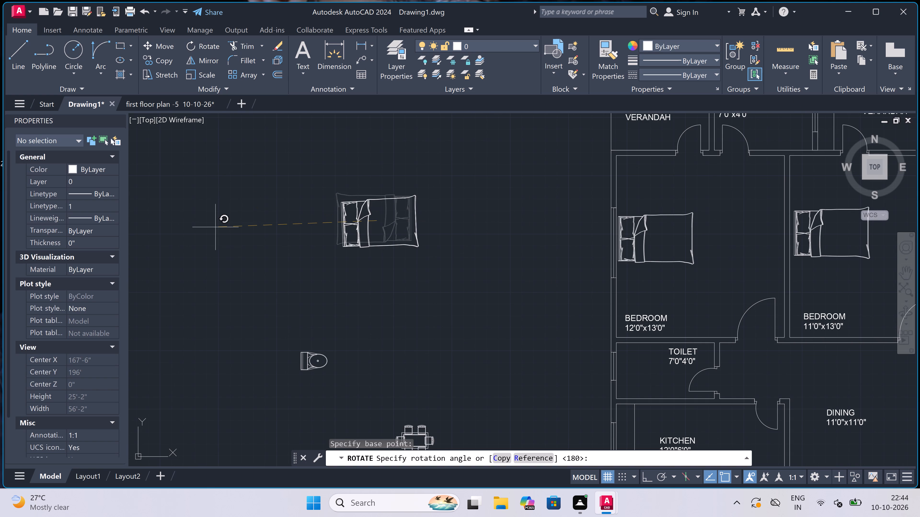
pyautogui.press('F8')
pyautogui.click(302, 216)
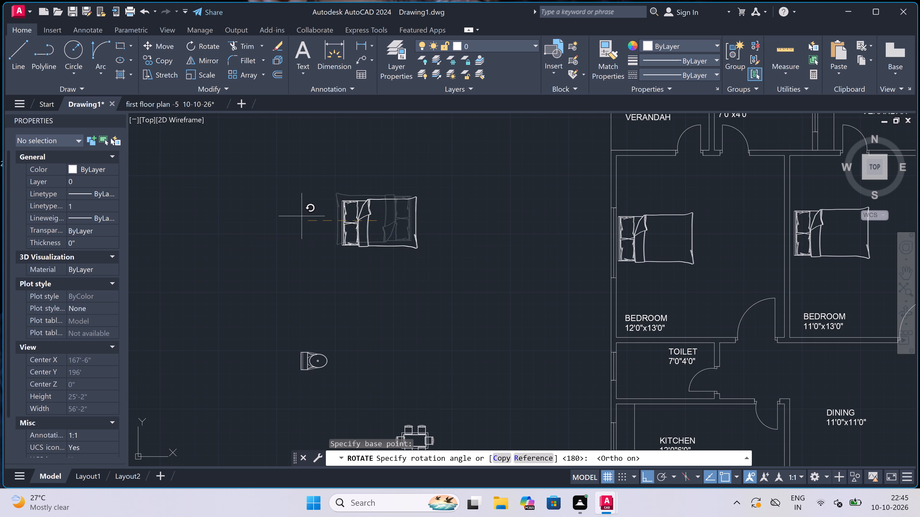
# Copy the rotated spare bed into the lower 11'0"x13'0" bedroom left of the plan's centre wall, headboard near that room's left wall.
pyautogui.moveTo(443, 176); pyautogui.dragTo(439, 179)
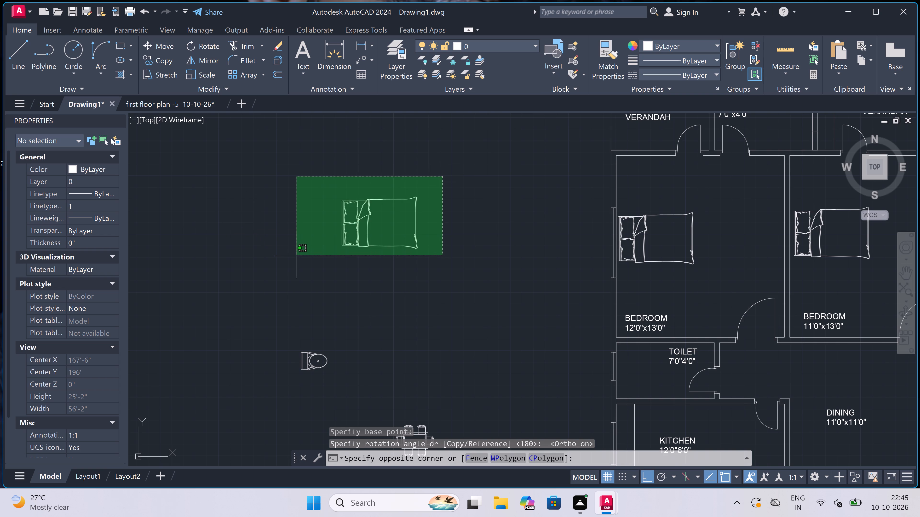
pyautogui.click(288, 271)
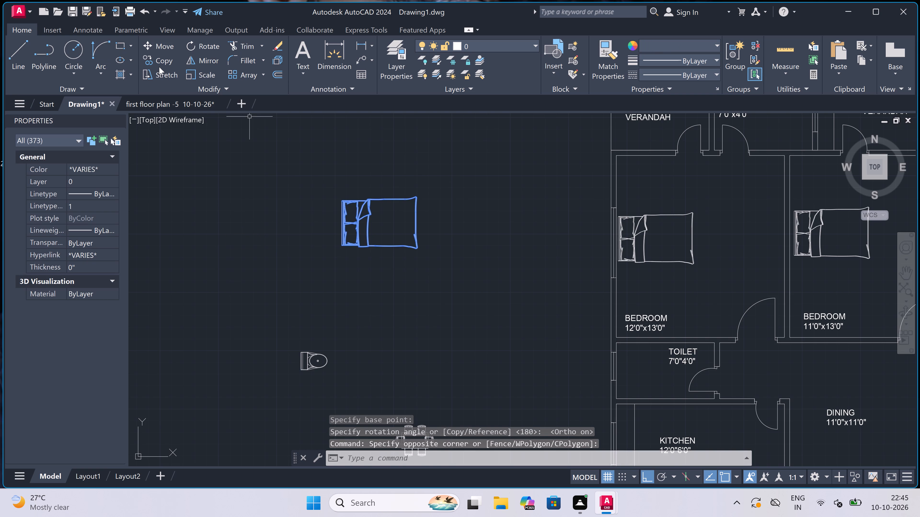
pyautogui.click(164, 56)
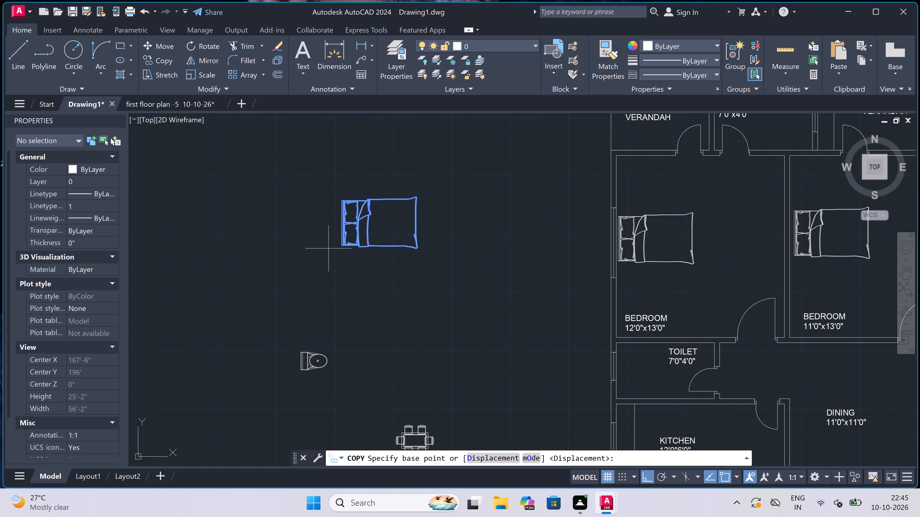
pyautogui.scroll(2, 341, 238)
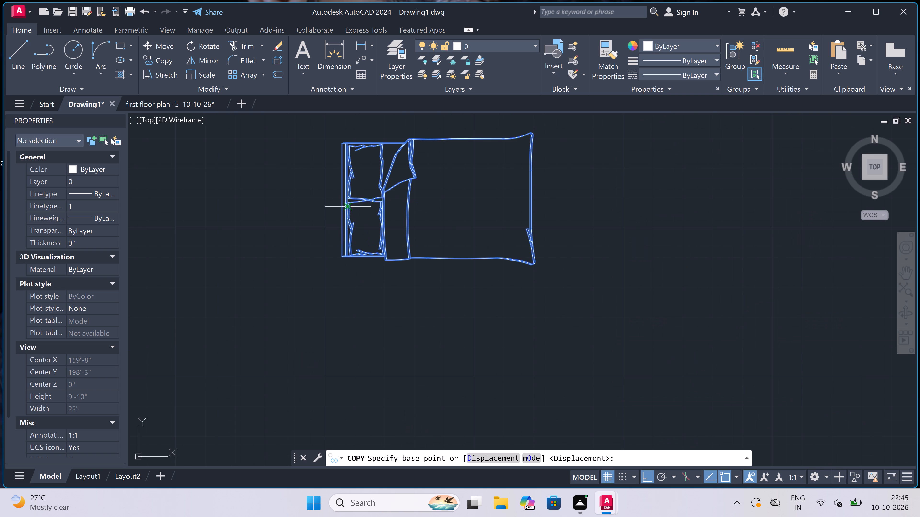
pyautogui.click(342, 194)
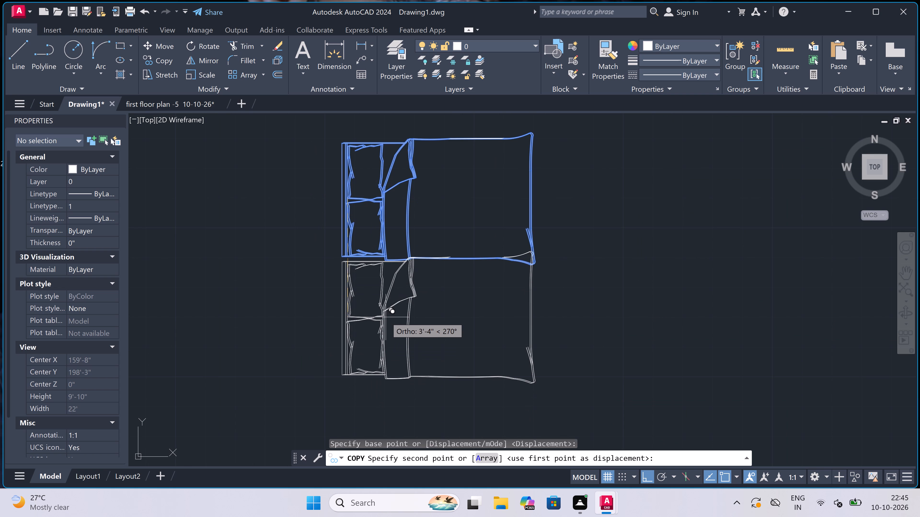
pyautogui.press('F8')
pyautogui.scroll(-8, 386, 226)
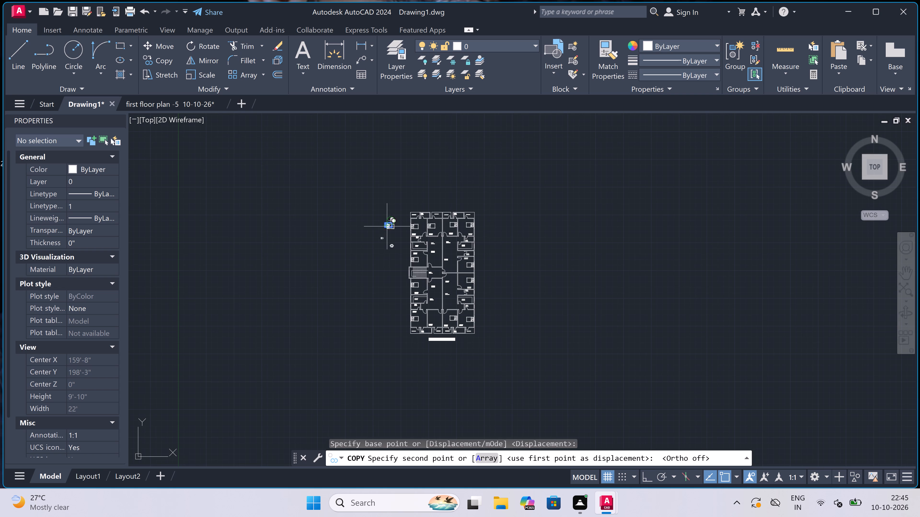
pyautogui.scroll(4, 429, 321)
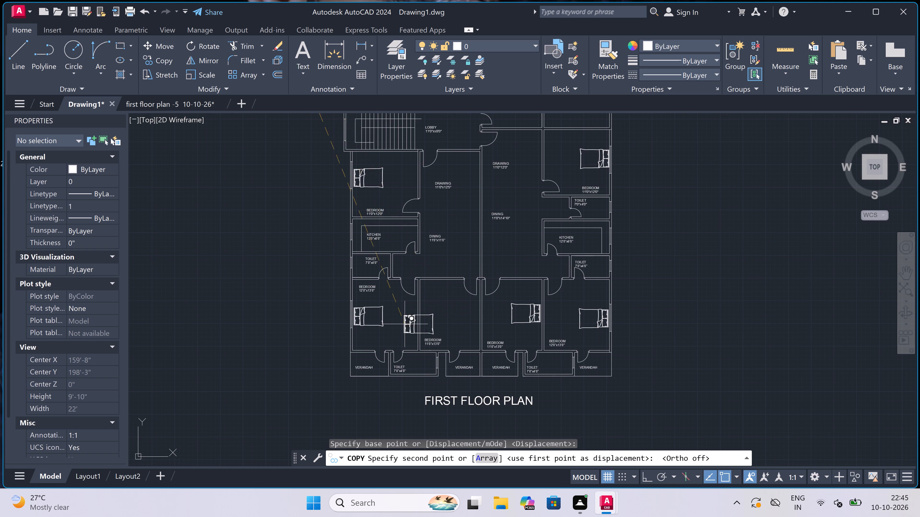
pyautogui.scroll(3, 405, 324)
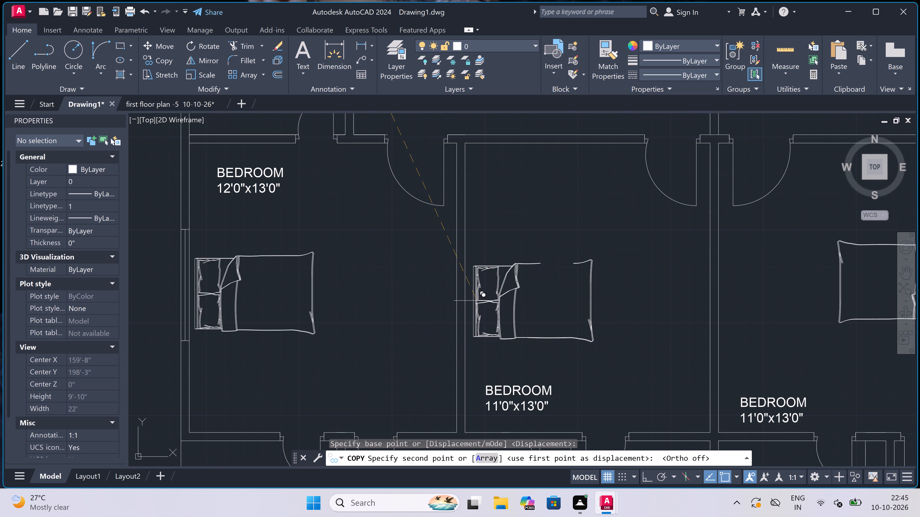
pyautogui.scroll(2, 476, 300)
pyautogui.click(469, 292)
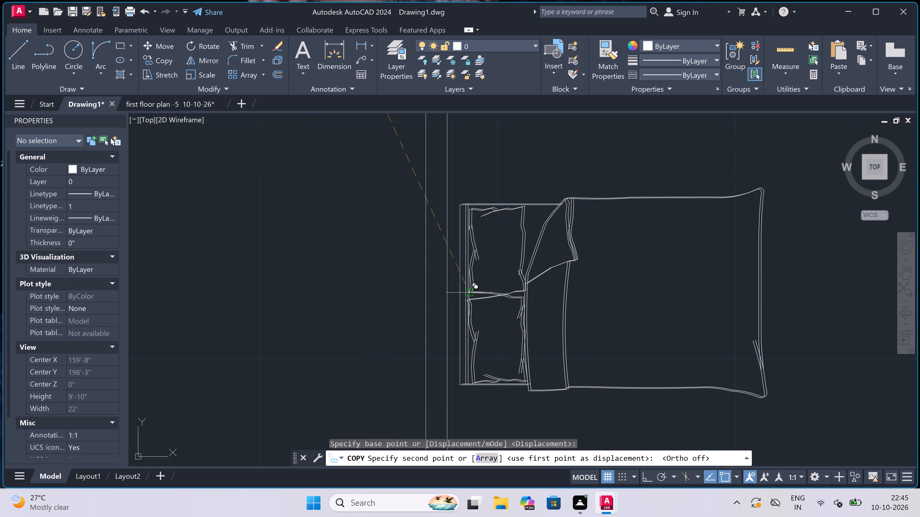
pyautogui.scroll(-1, 352, 302)
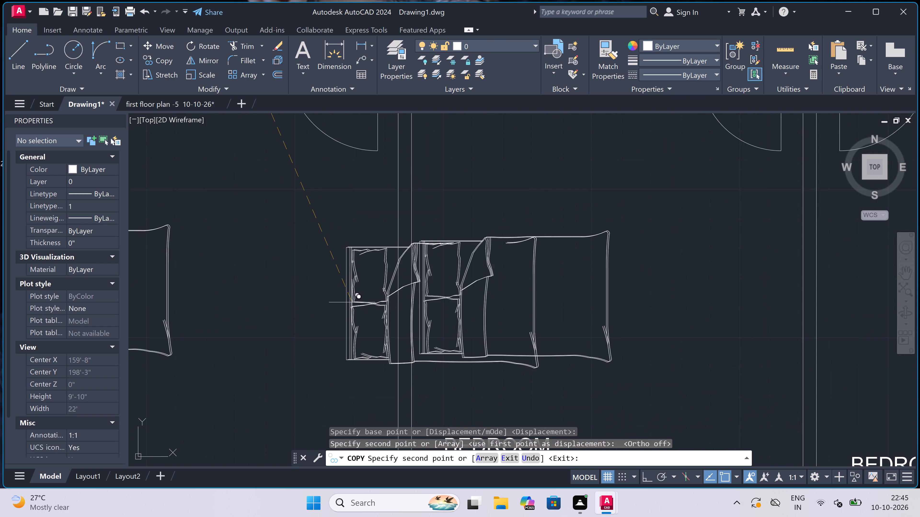
pyautogui.scroll(-2, 352, 302)
pyautogui.press('Escape')
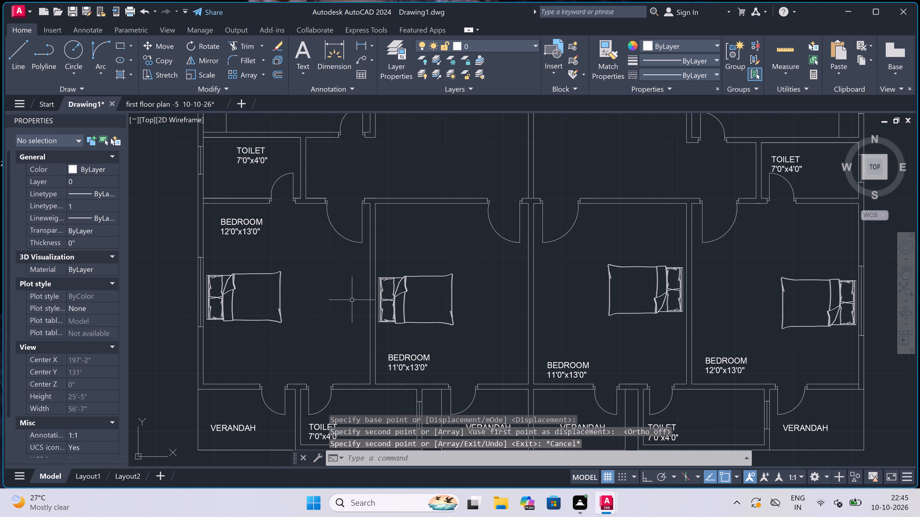
# Examine the whole furnished plan and the spare WC and dining set lying beside it.
pyautogui.scroll(-3, 354, 280)
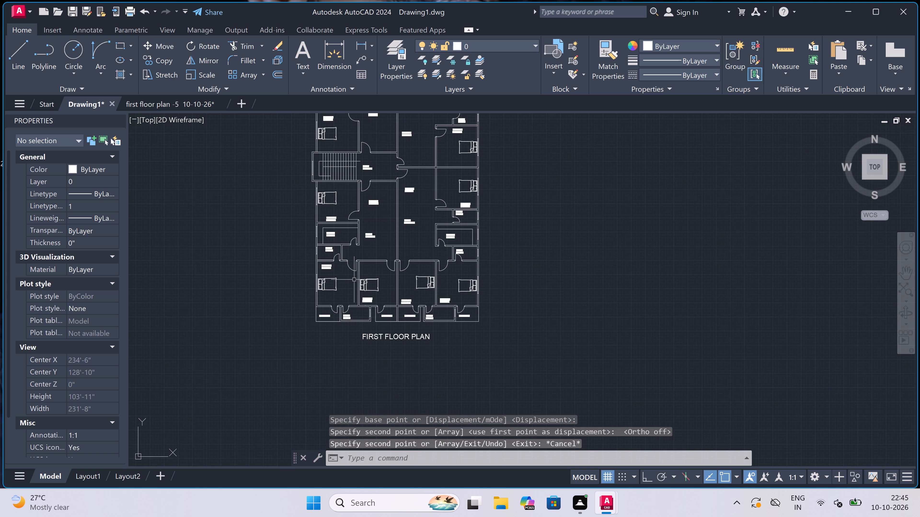
pyautogui.scroll(-6, 354, 280)
pyautogui.scroll(2, 359, 270)
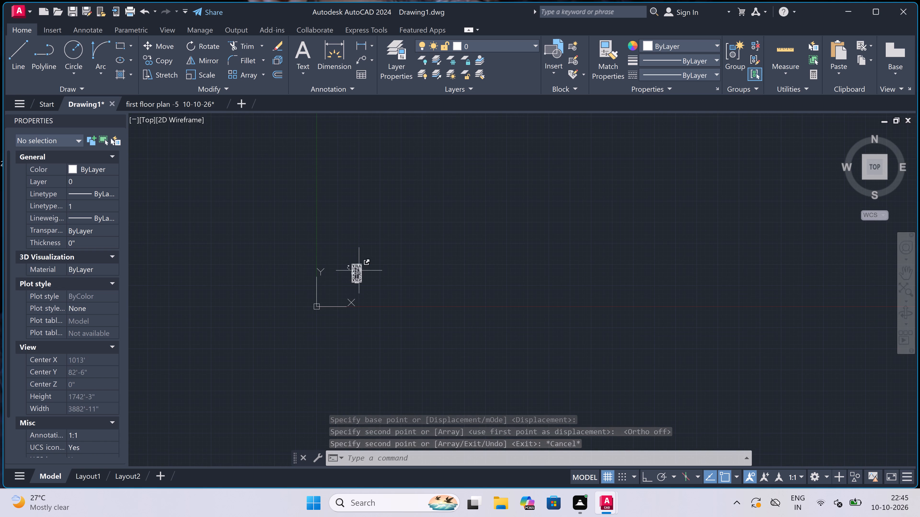
pyautogui.scroll(2, 359, 270)
pyautogui.scroll(3, 290, 270)
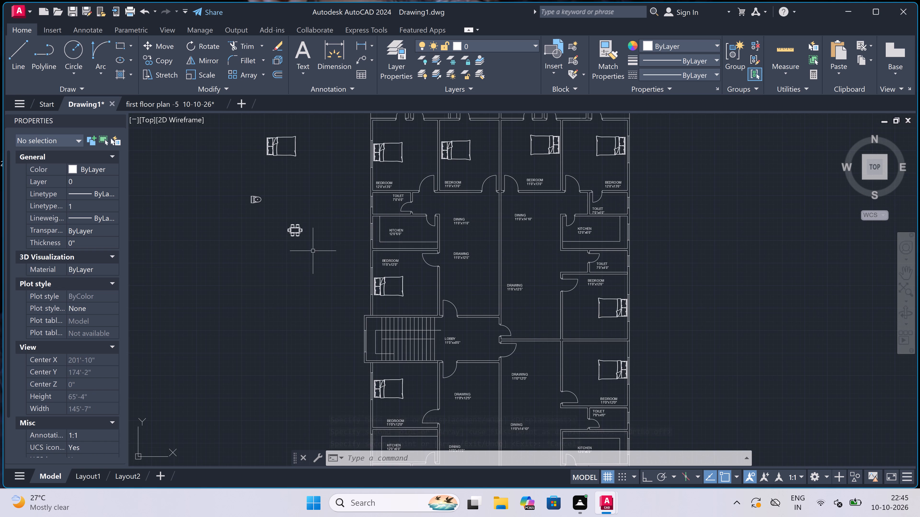
pyautogui.scroll(2, 307, 214)
pyautogui.scroll(-2, 323, 236)
pyautogui.scroll(2, 266, 249)
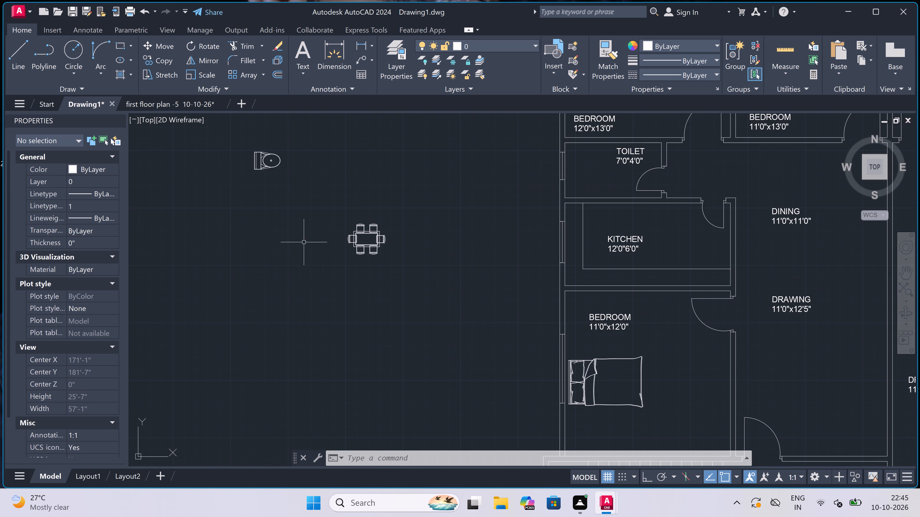
pyautogui.scroll(-2, 349, 265)
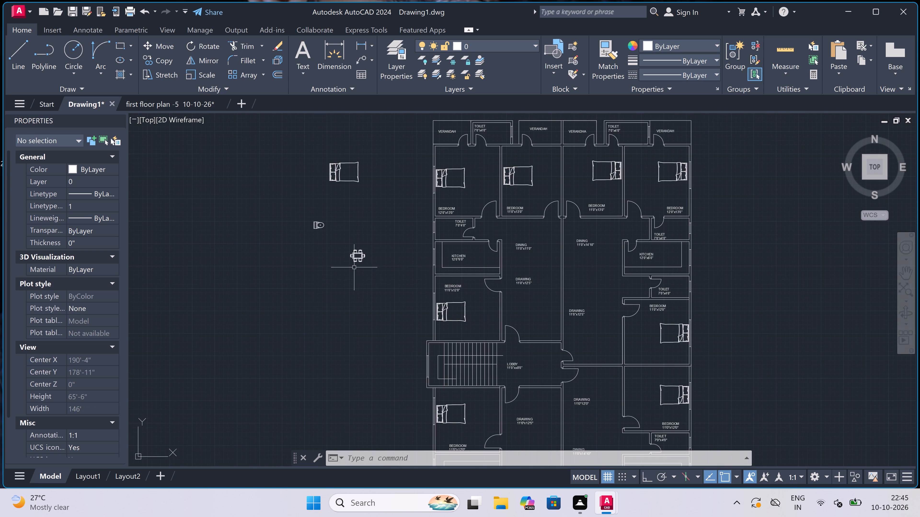
# Copy the spare six-seat dining set by its centre into the upper 11'0"x11'0" dining area, just above the room label.
pyautogui.scroll(-1, 424, 270)
pyautogui.scroll(2, 538, 208)
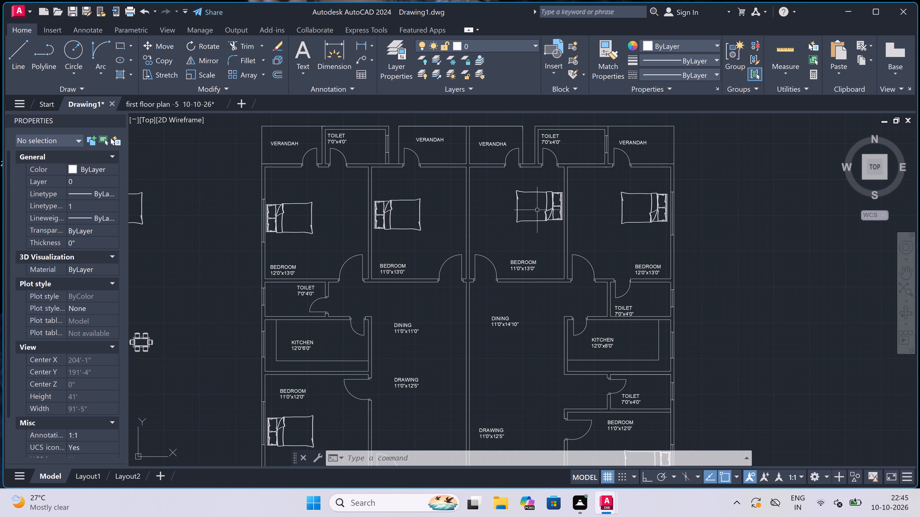
pyautogui.scroll(-4, 471, 213)
pyautogui.scroll(3, 489, 249)
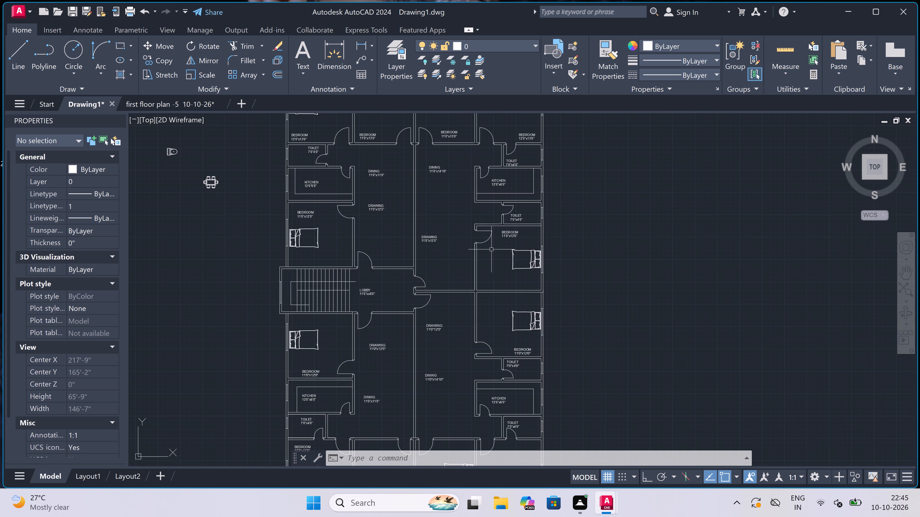
pyautogui.scroll(-1, 491, 253)
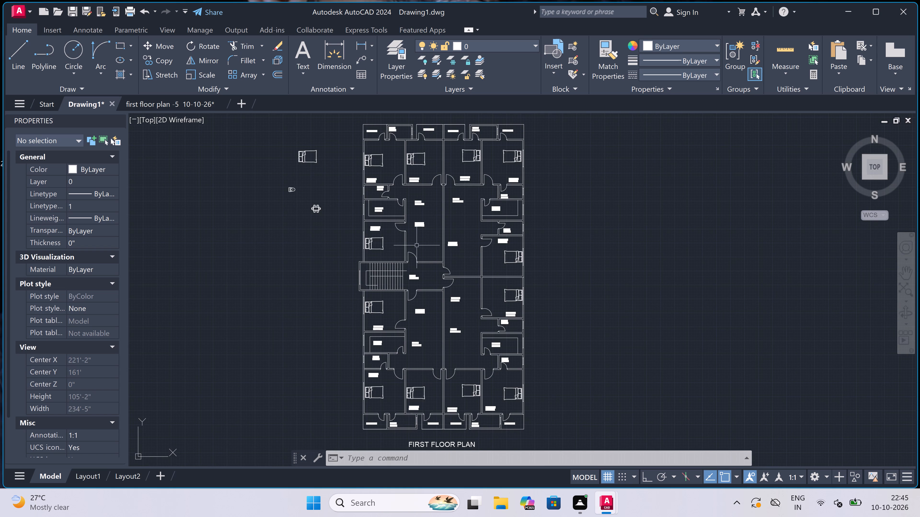
pyautogui.scroll(3, 317, 205)
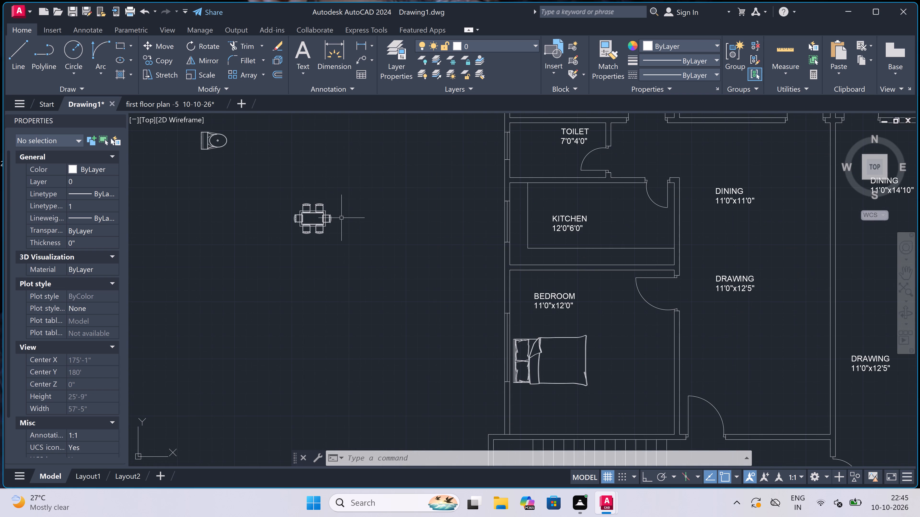
pyautogui.moveTo(359, 172); pyautogui.dragTo(357, 175)
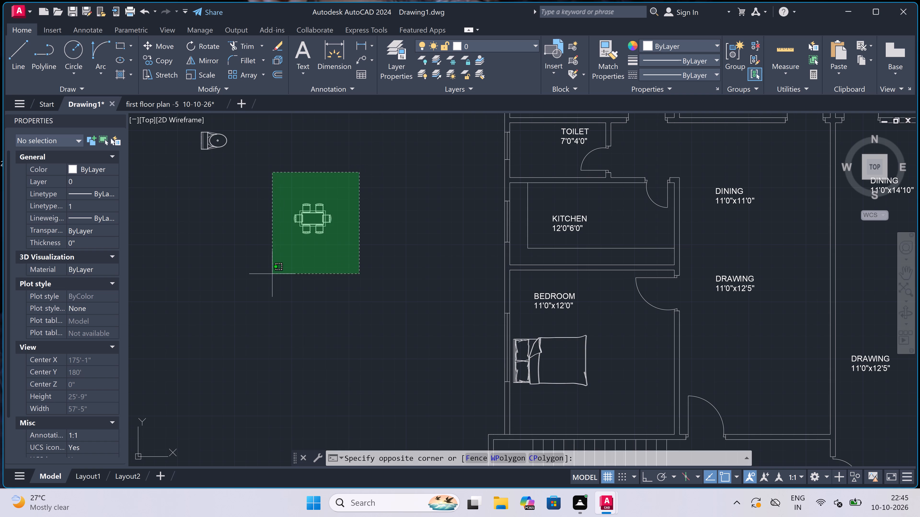
pyautogui.click(264, 291)
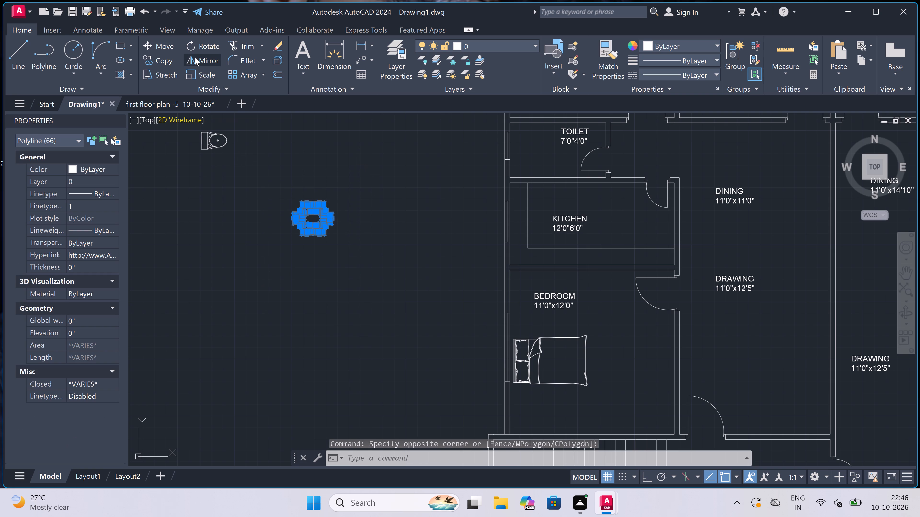
pyautogui.click(162, 59)
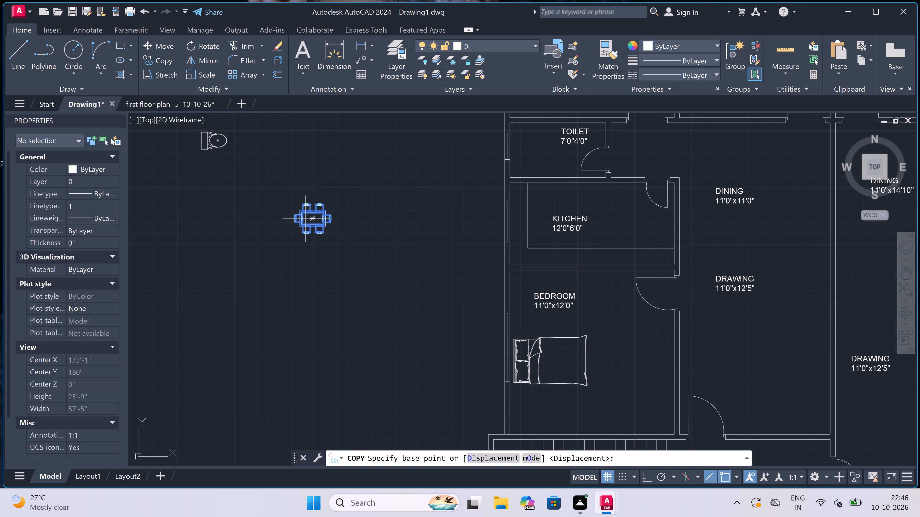
pyautogui.click(315, 219)
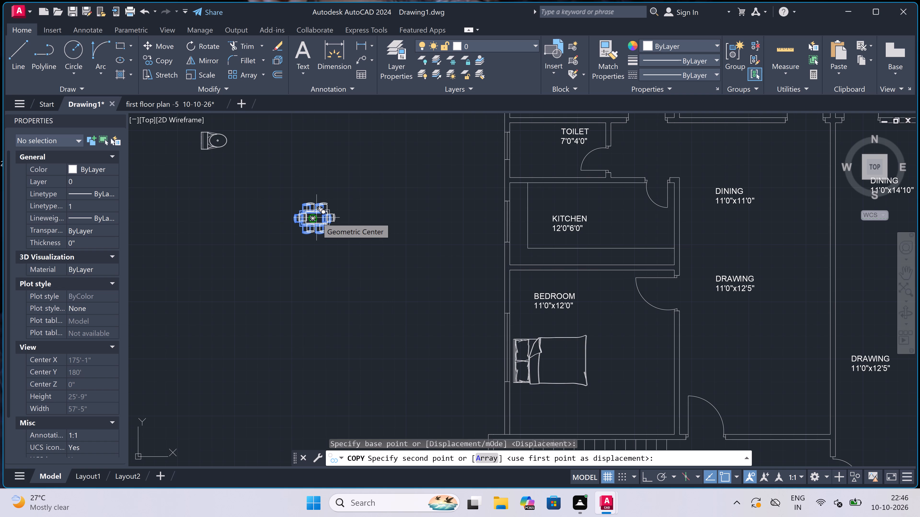
pyautogui.scroll(-1, 328, 232)
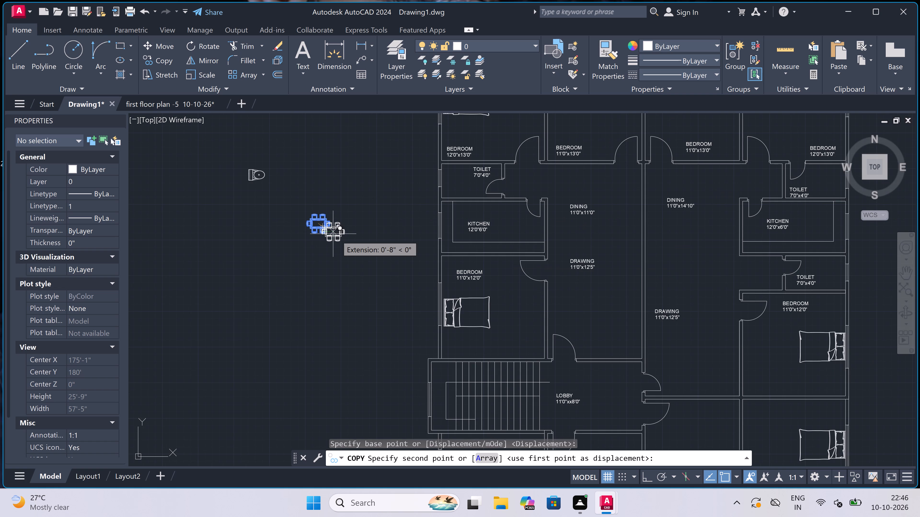
pyautogui.scroll(-2, 339, 237)
pyautogui.scroll(2, 462, 226)
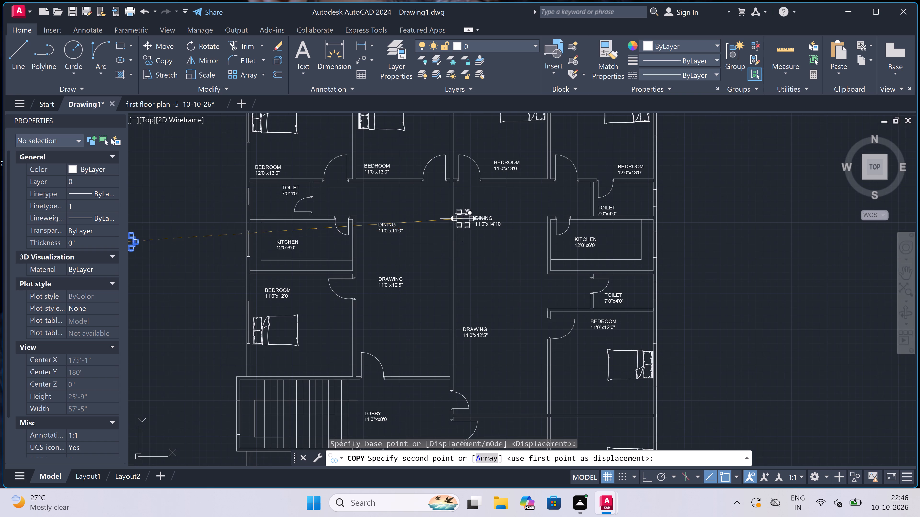
pyautogui.scroll(2, 414, 199)
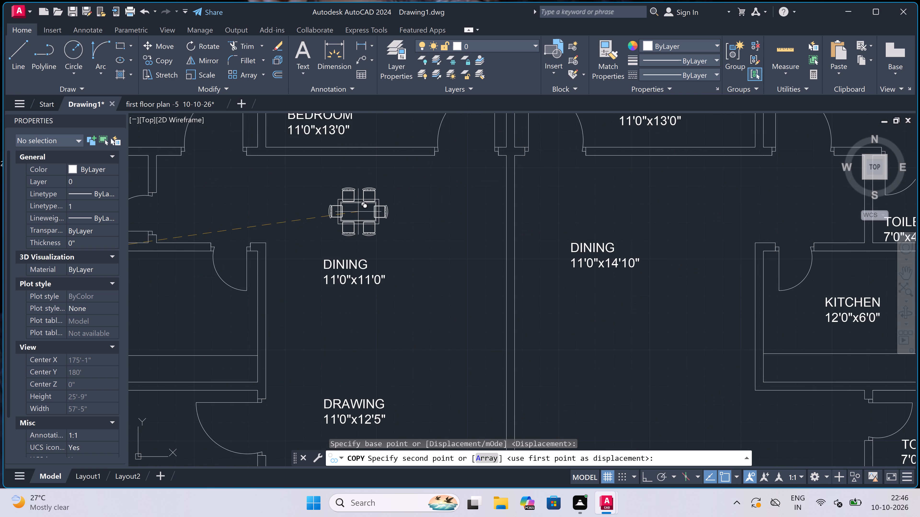
pyautogui.click(358, 204)
# Place another dining set copy in the upper 11'0"x14'10" dining area, below its label and near the plan's centre wall.
pyautogui.scroll(-2, 346, 207)
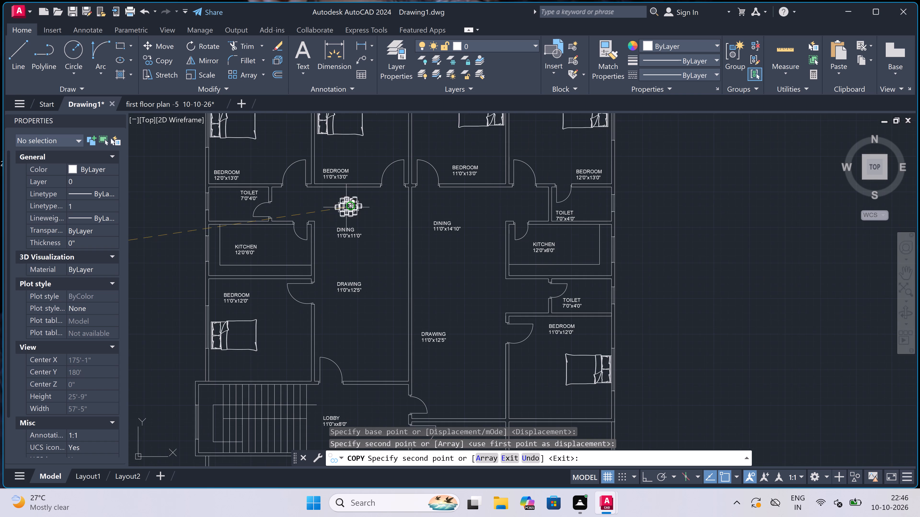
pyautogui.scroll(1, 455, 205)
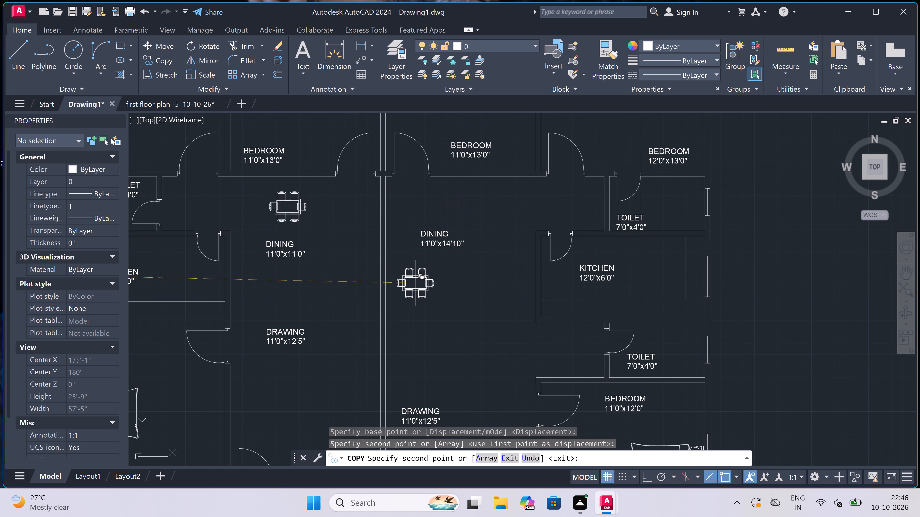
pyautogui.click(413, 286)
# Place a dining set copy in the lower 11'0"x11'0" dining area, just above its label near the kitchen wall.
pyautogui.scroll(-3, 436, 194)
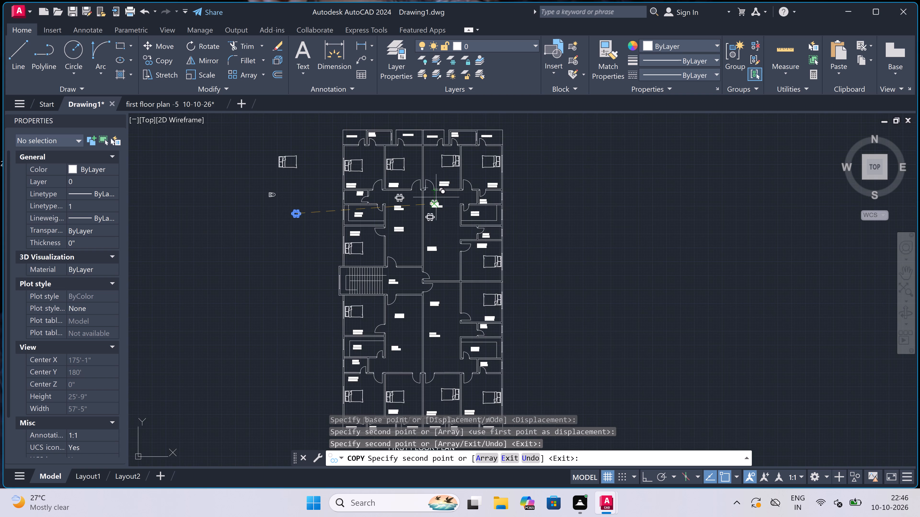
pyautogui.scroll(2, 389, 377)
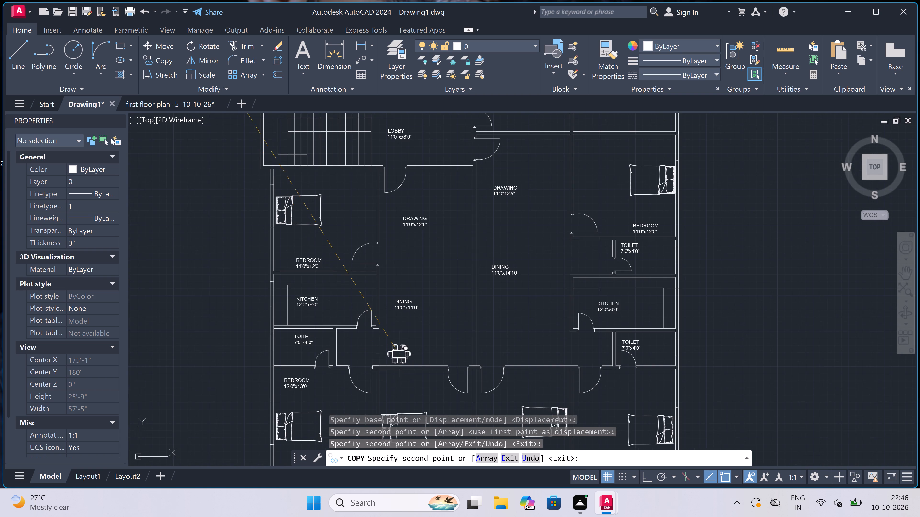
pyautogui.scroll(1, 412, 325)
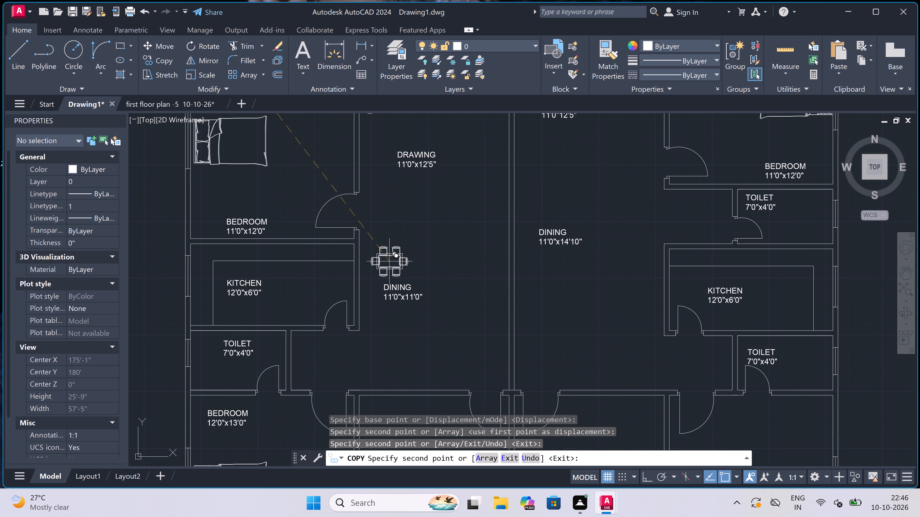
pyautogui.click(388, 258)
# Place a final dining set copy in the lower 11'0"x14'10" dining area, below its label and close to the kitchen wall.
pyautogui.scroll(-3, 388, 269)
pyautogui.scroll(1, 451, 268)
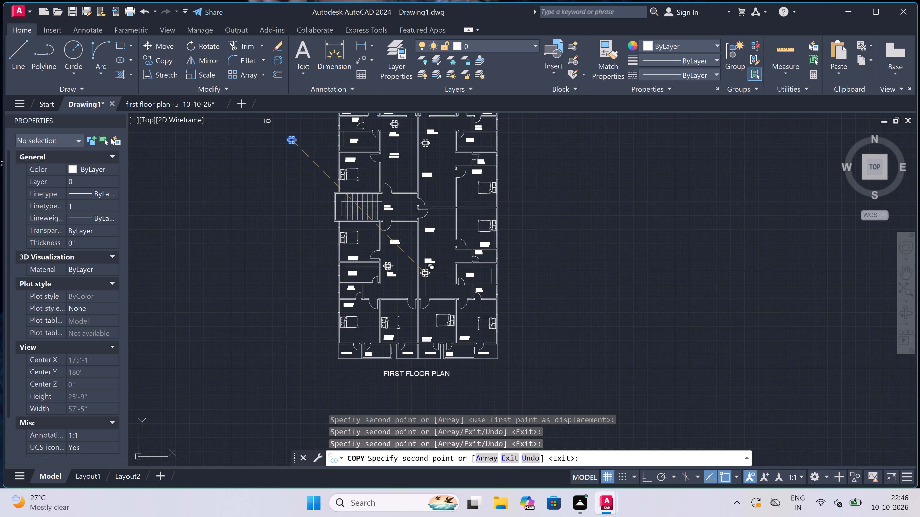
pyautogui.scroll(2, 439, 271)
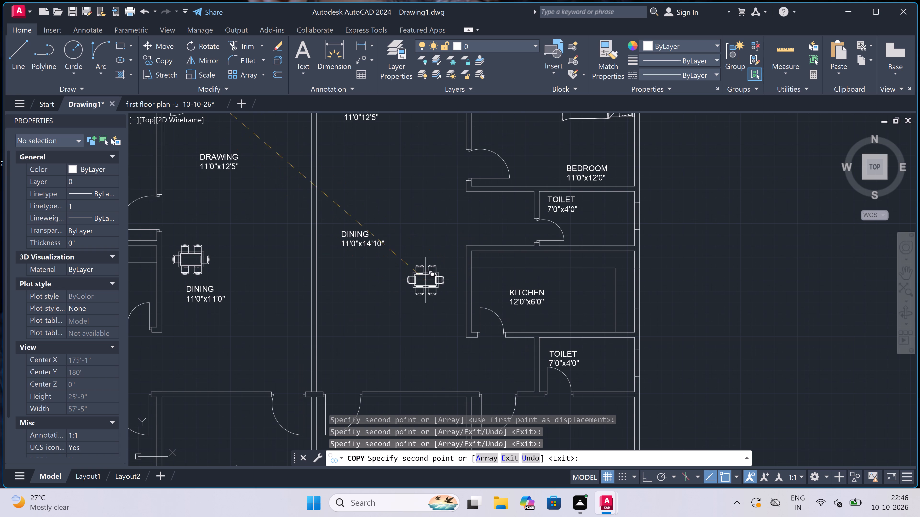
pyautogui.click(429, 284)
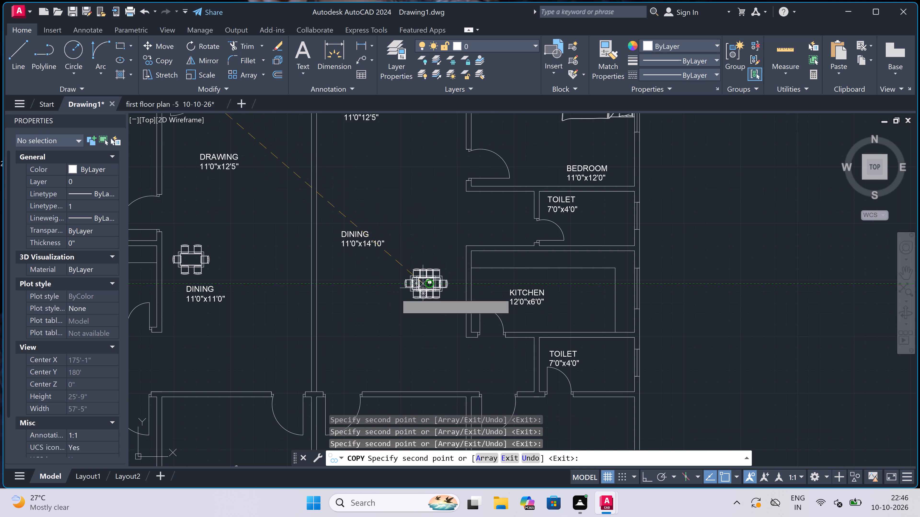
pyautogui.press('Escape')
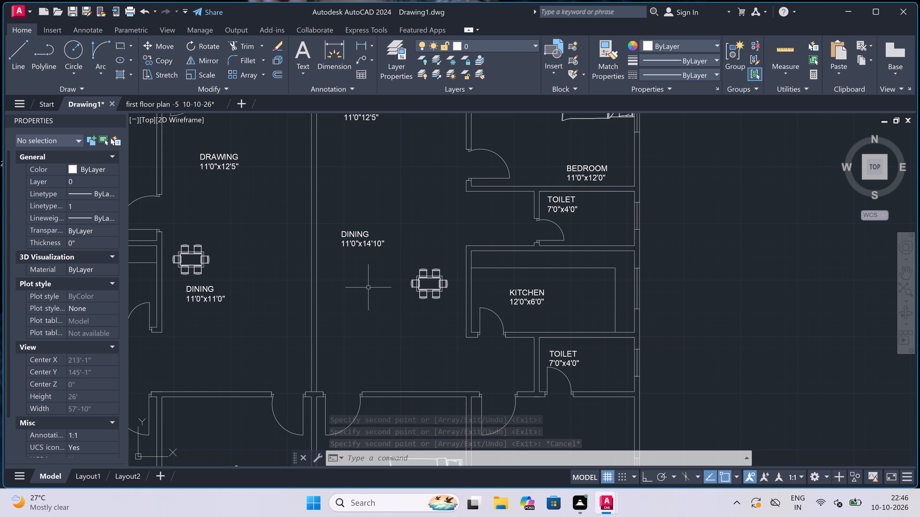
# Erase the spare bed and the spare dining set outside the plan, keeping the spare WC.
pyautogui.scroll(-3, 384, 268)
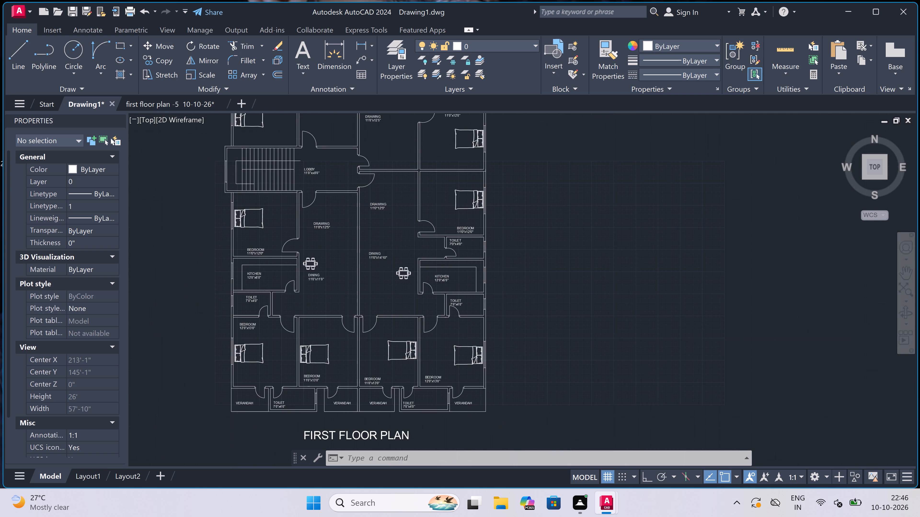
pyautogui.scroll(-2, 402, 260)
pyautogui.scroll(2, 309, 154)
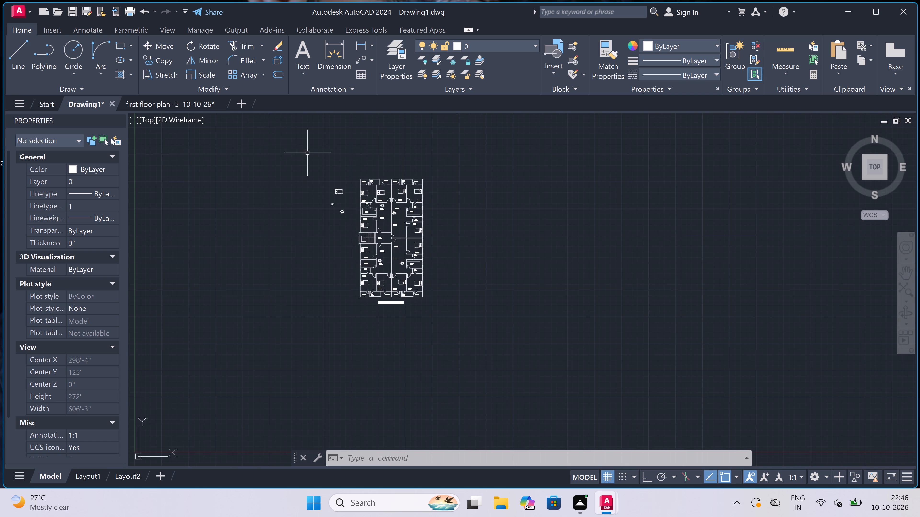
pyautogui.scroll(3, 378, 293)
pyautogui.scroll(-2, 381, 277)
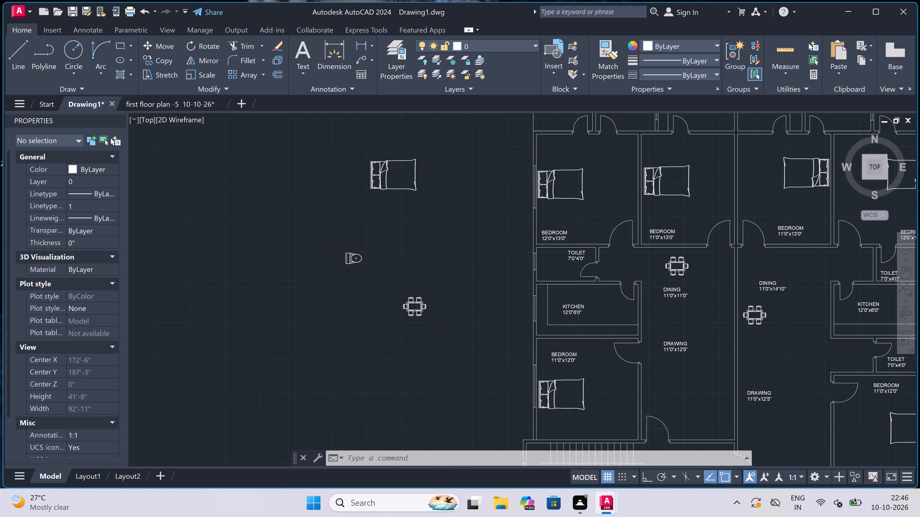
pyautogui.scroll(2, 411, 204)
pyautogui.moveTo(418, 174); pyautogui.dragTo(413, 180)
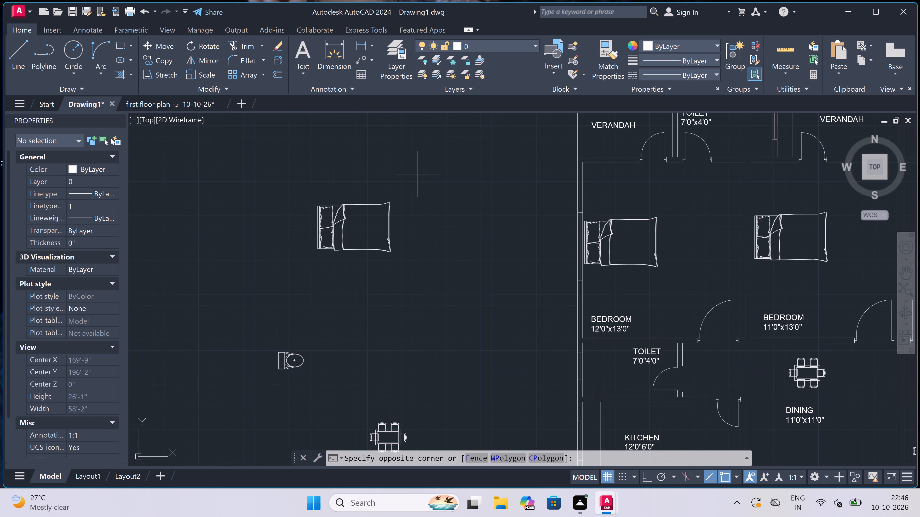
pyautogui.click(266, 271)
pyautogui.scroll(-3, 384, 229)
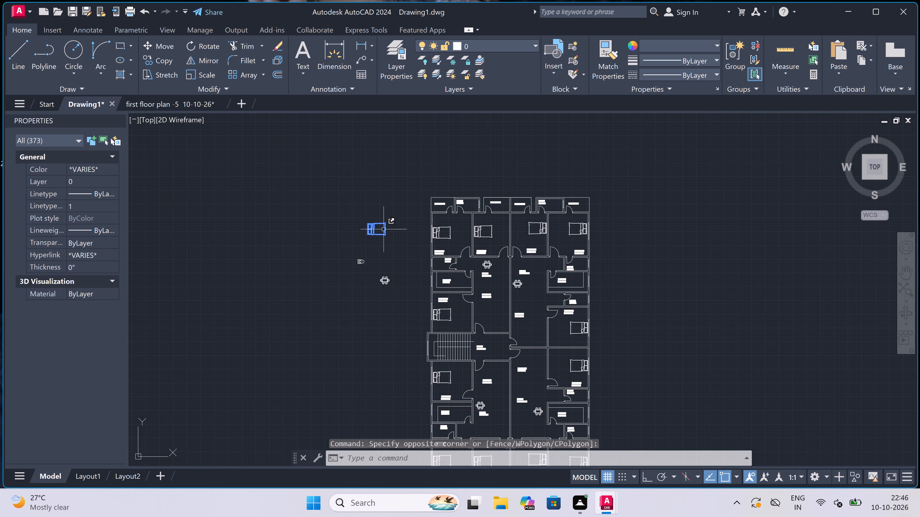
pyautogui.scroll(3, 377, 260)
pyautogui.click(454, 300)
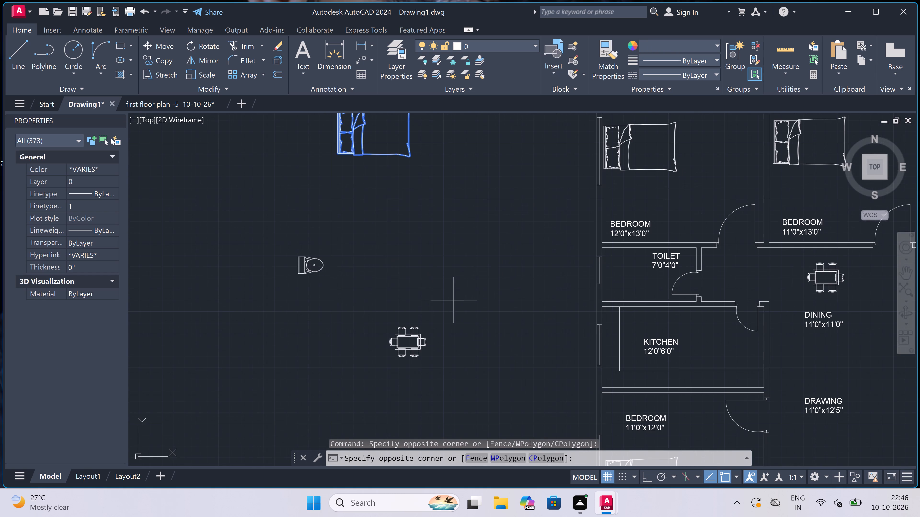
pyautogui.click(355, 402)
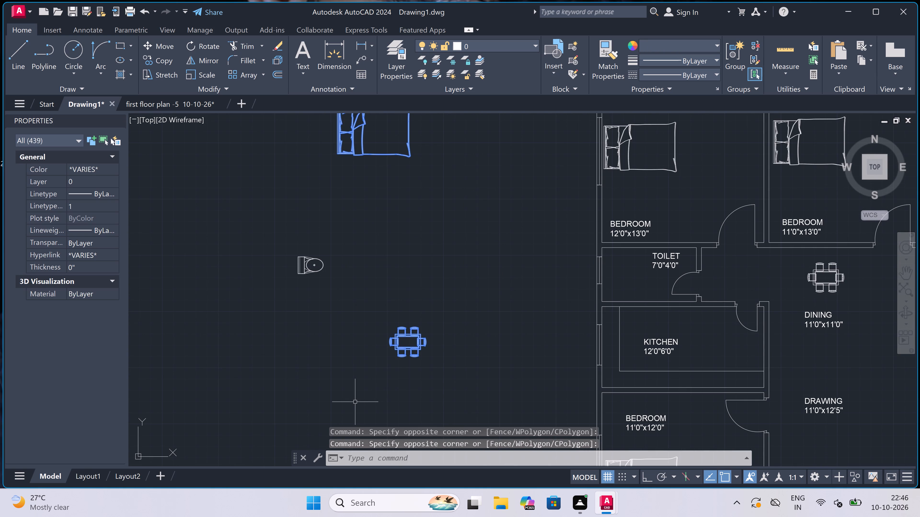
pyautogui.press('Delete')
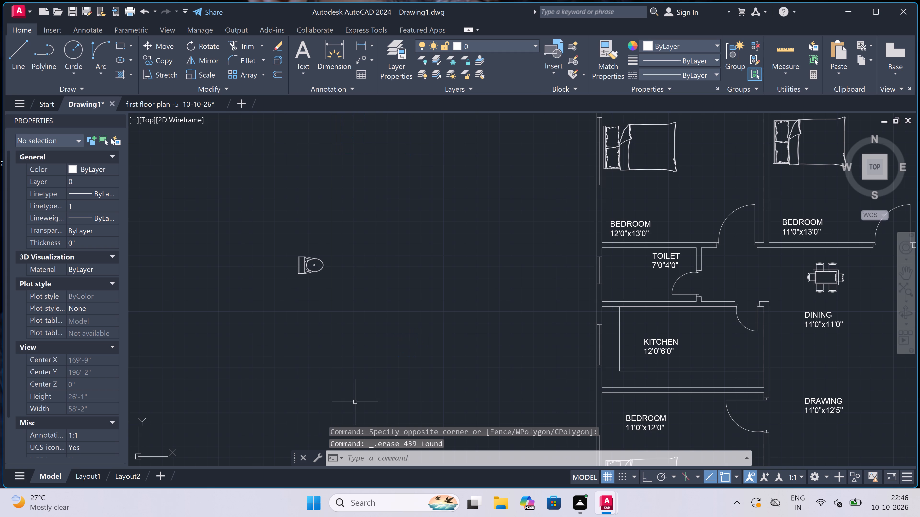
# Copy the spare WC from its tank's back midpoint into the upper west 7'0"4'0" toilet, against the outer wall's window.
pyautogui.scroll(-1, 366, 288)
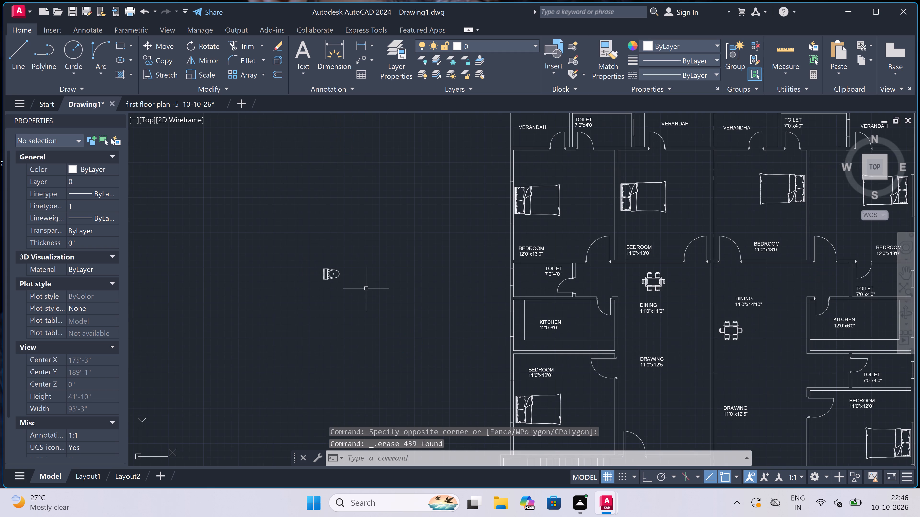
pyautogui.scroll(-1, 366, 288)
pyautogui.scroll(1, 310, 283)
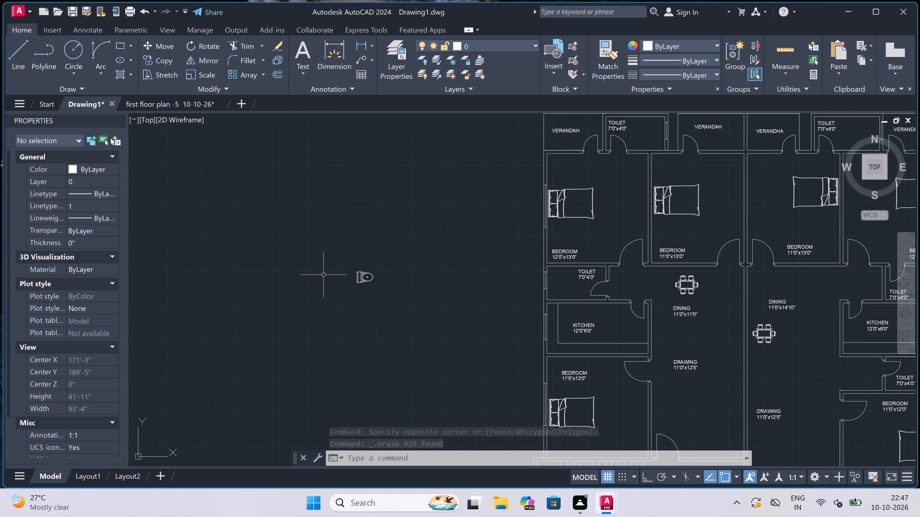
pyautogui.scroll(2, 356, 270)
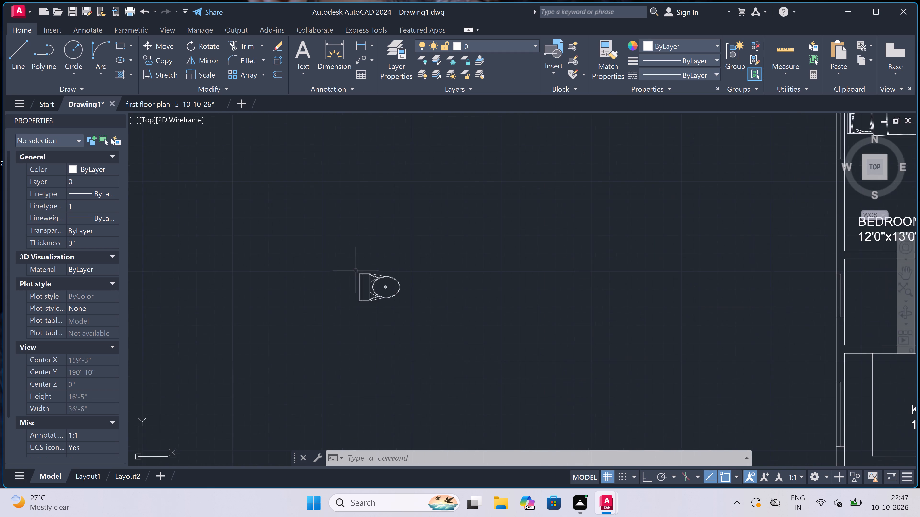
pyautogui.scroll(1, 356, 270)
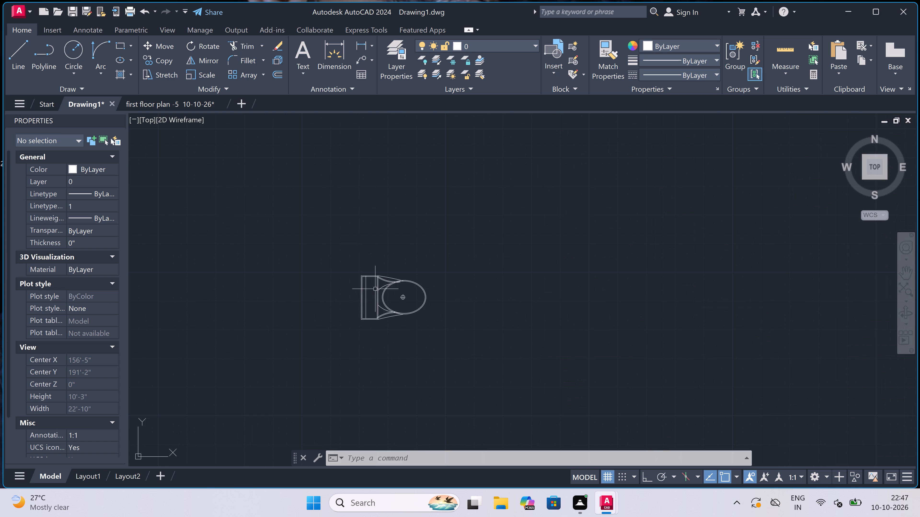
pyautogui.click(397, 288)
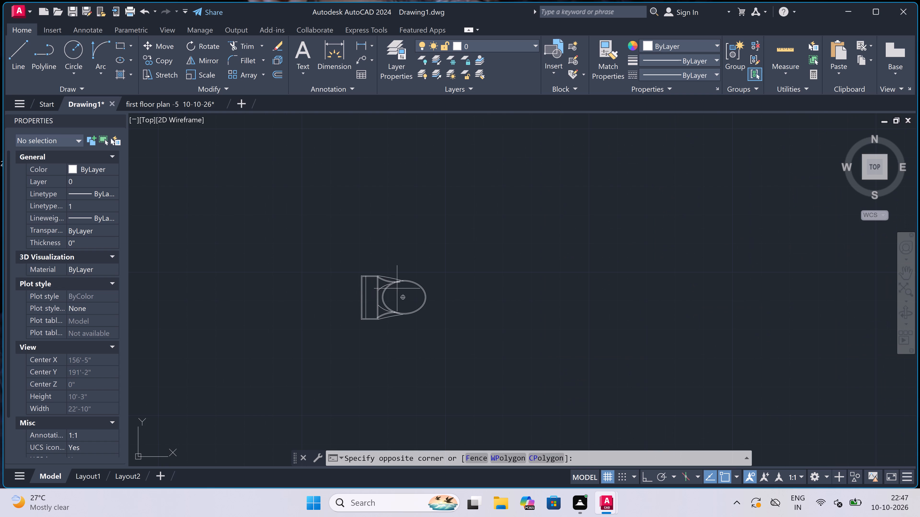
pyautogui.click(336, 308)
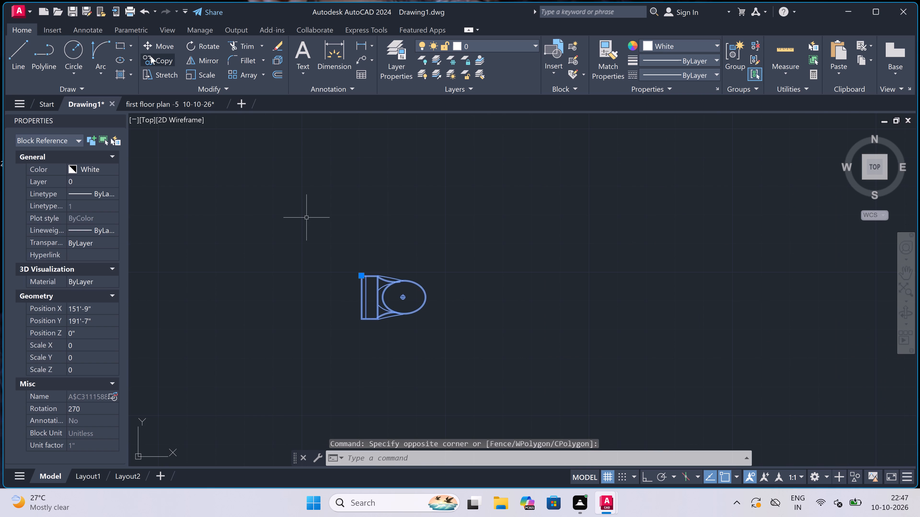
pyautogui.click(155, 55)
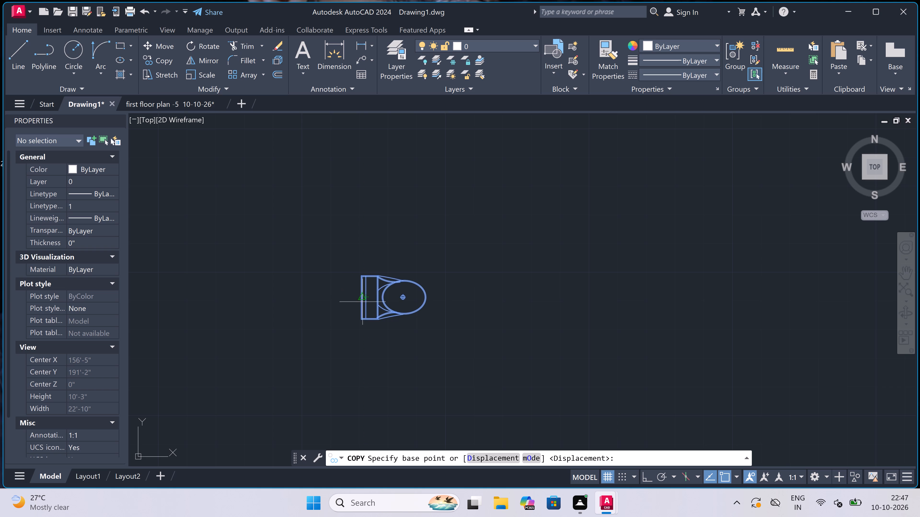
pyautogui.scroll(3, 358, 303)
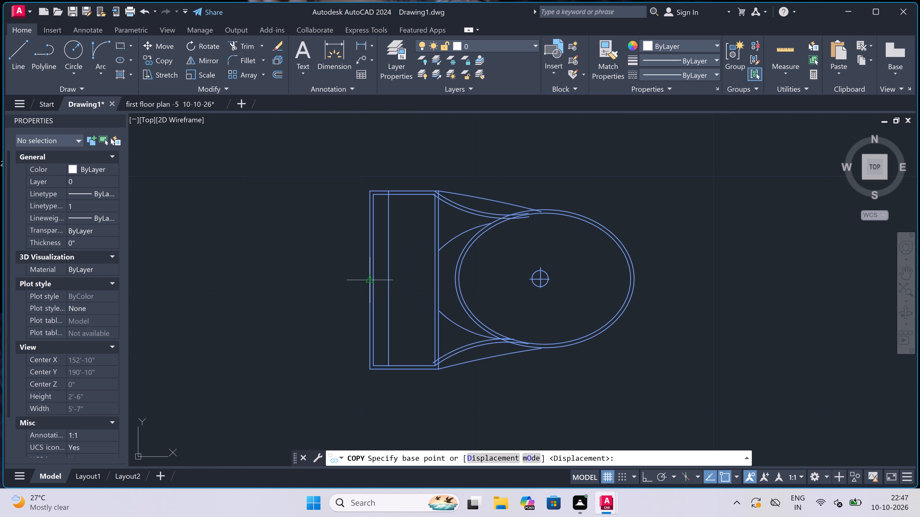
pyautogui.click(370, 281)
pyautogui.scroll(-1, 326, 292)
pyautogui.scroll(-1, 303, 330)
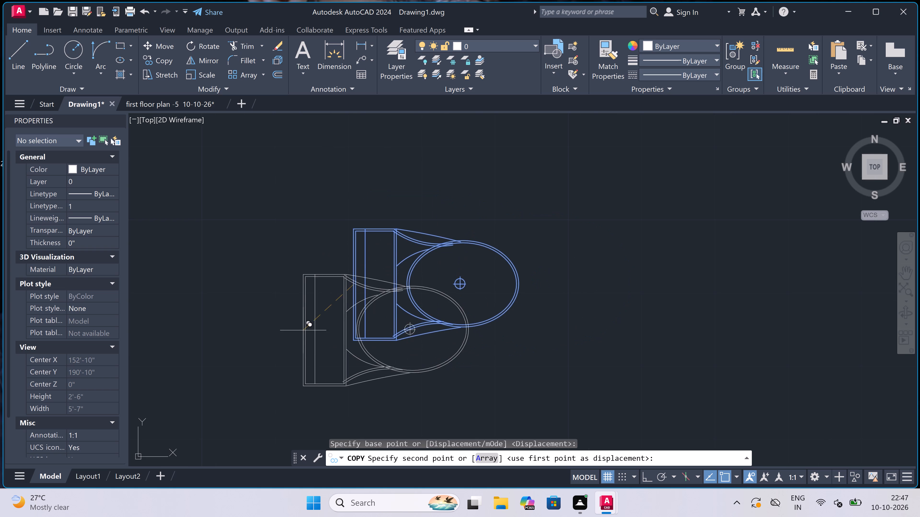
pyautogui.scroll(-5, 303, 329)
pyautogui.scroll(-2, 419, 241)
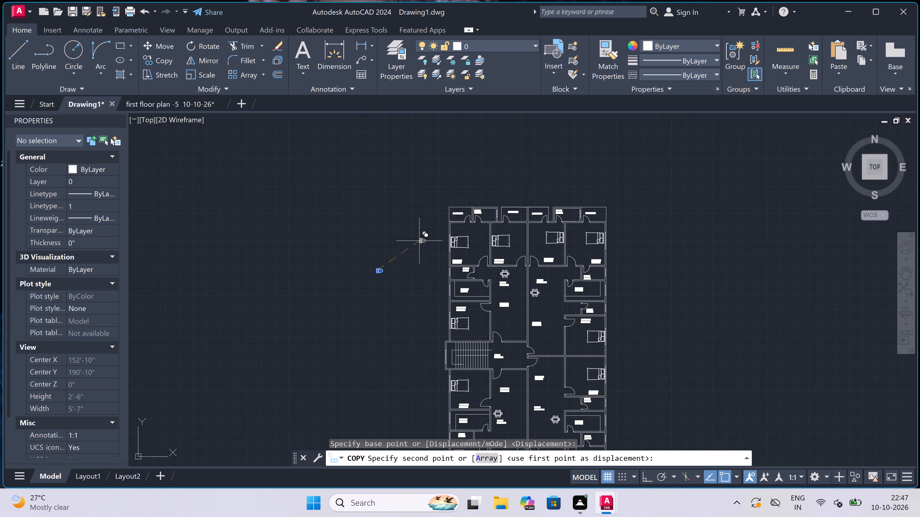
pyautogui.scroll(4, 457, 271)
pyautogui.scroll(3, 426, 275)
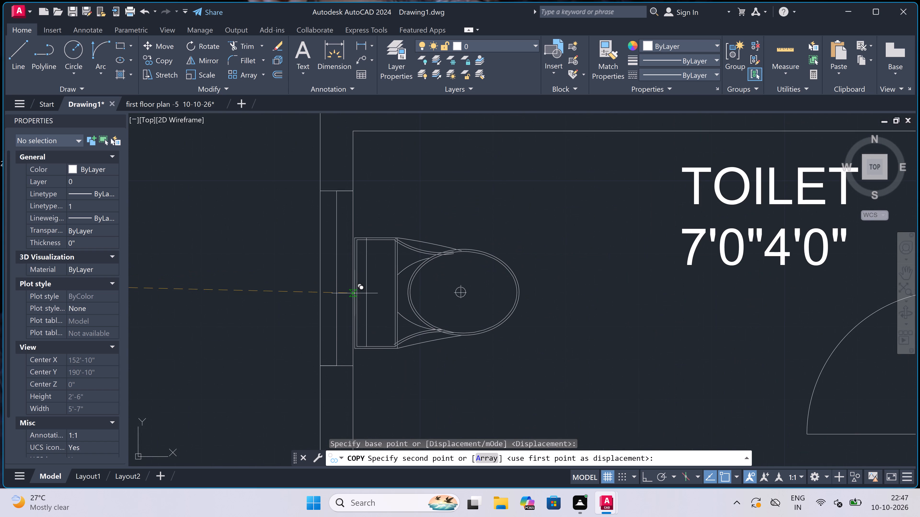
pyautogui.click(357, 292)
# Place another WC copy in the lower west 7'0"x4'0" toilet below the kitchen, close to the outer wall's window, and finish copying.
pyautogui.scroll(-6, 362, 229)
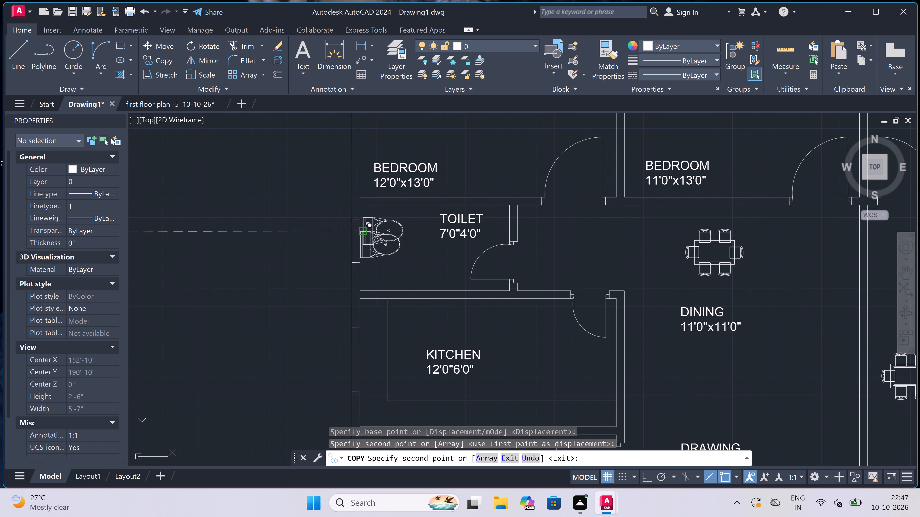
pyautogui.scroll(-3, 362, 229)
pyautogui.scroll(4, 370, 339)
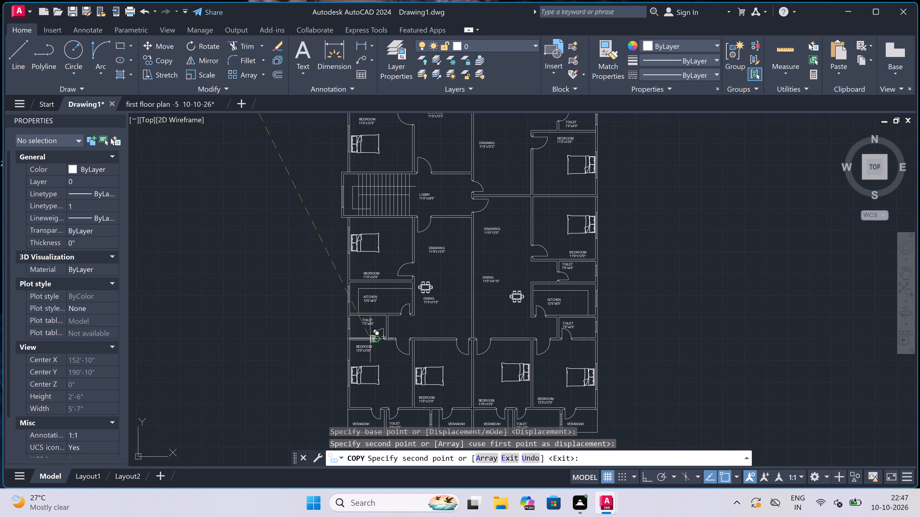
pyautogui.scroll(3, 318, 300)
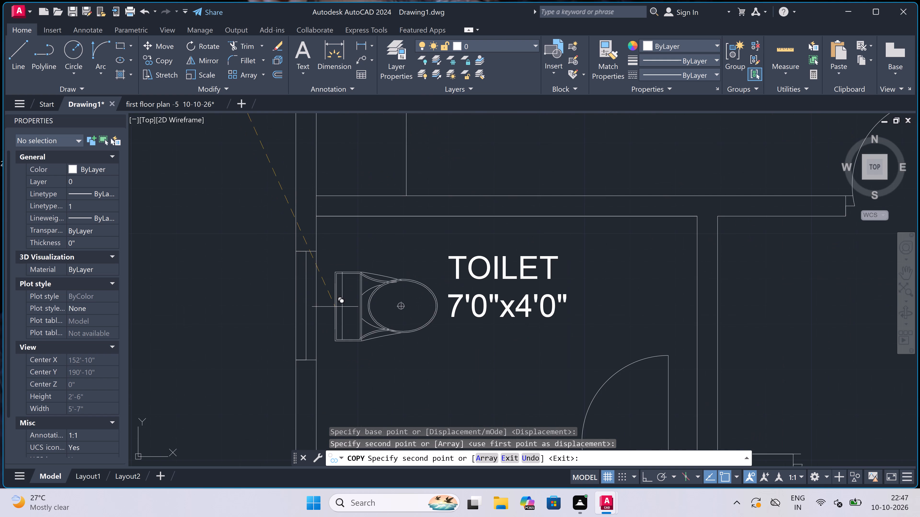
pyautogui.scroll(3, 319, 338)
pyautogui.click(325, 318)
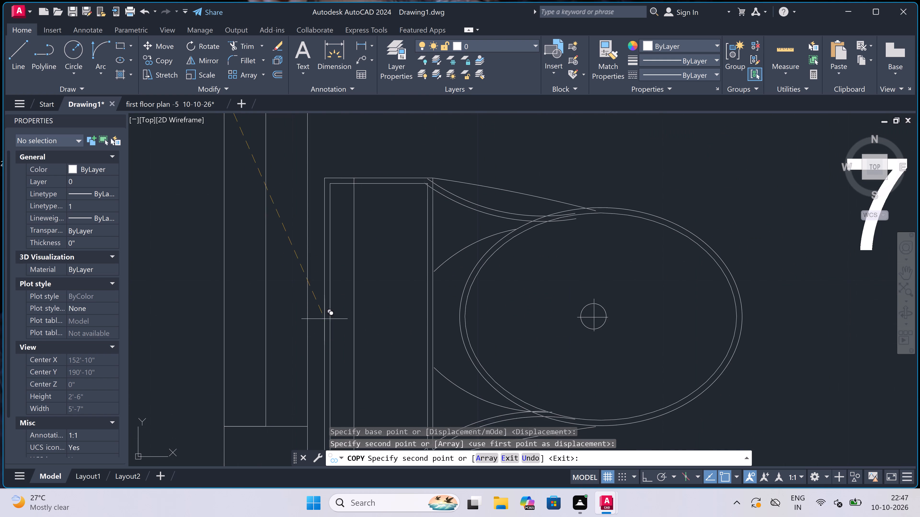
pyautogui.scroll(-11, 337, 262)
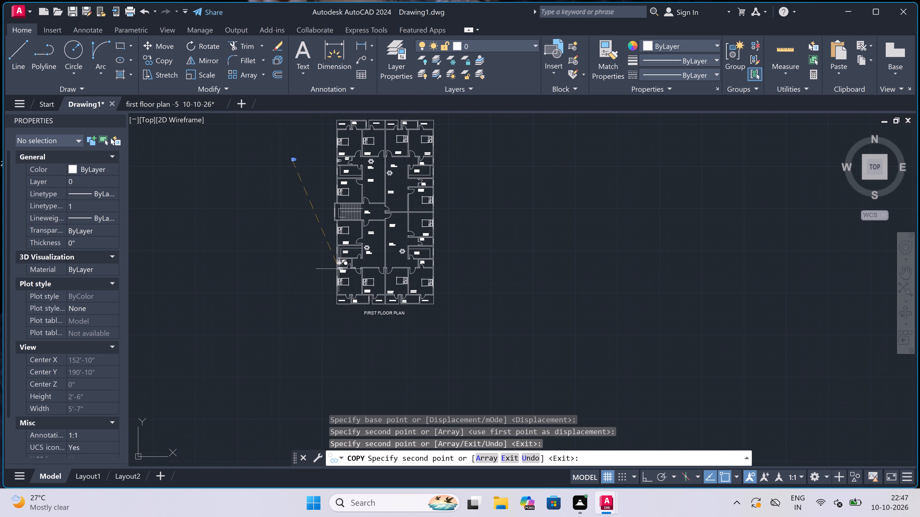
pyautogui.scroll(3, 345, 302)
pyautogui.scroll(-2, 346, 302)
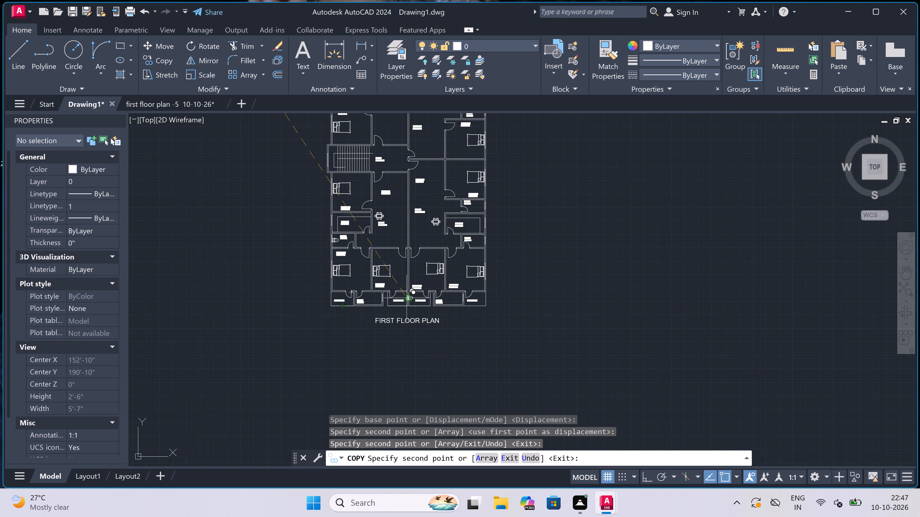
pyautogui.scroll(3, 434, 299)
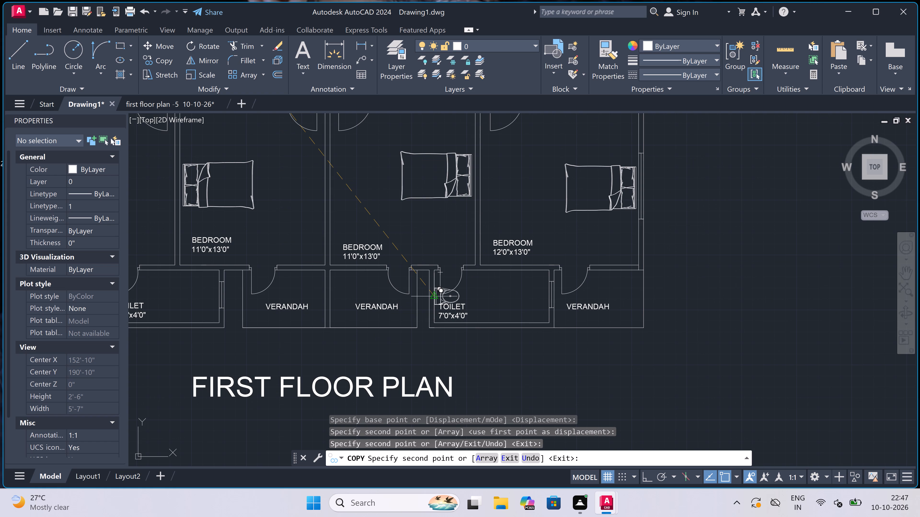
pyautogui.scroll(-5, 437, 307)
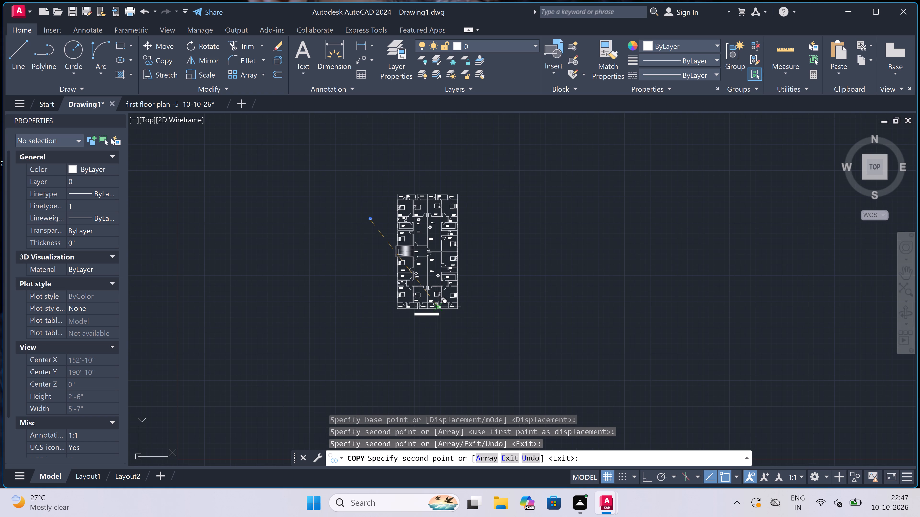
pyautogui.press('Escape')
# Rotate the spare WC outside the plan by 180° about its bowl centre, with Ortho on, so its tank faces east.
pyautogui.scroll(2, 371, 202)
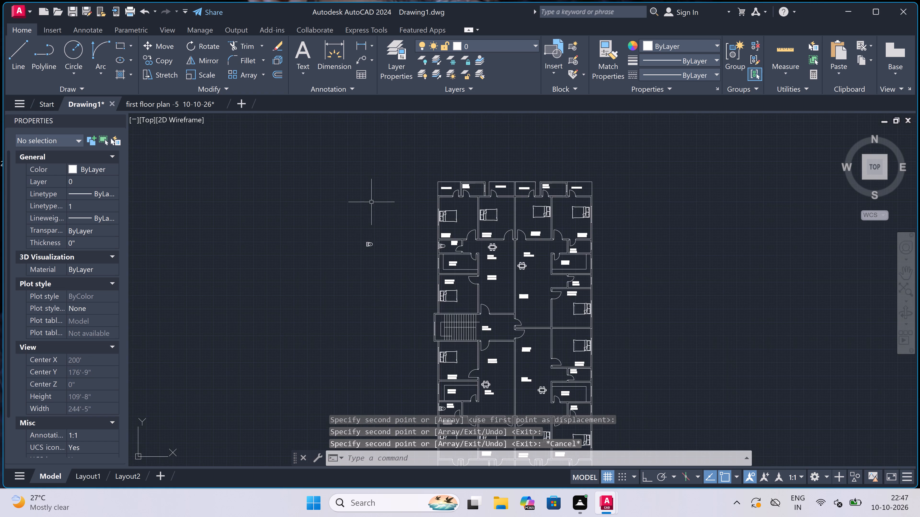
pyautogui.scroll(2, 373, 236)
pyautogui.click(399, 225)
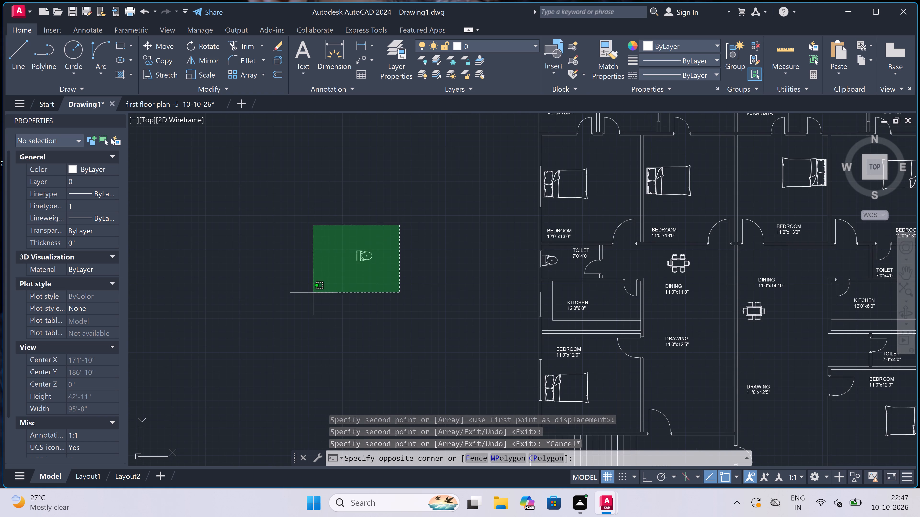
pyautogui.click(313, 292)
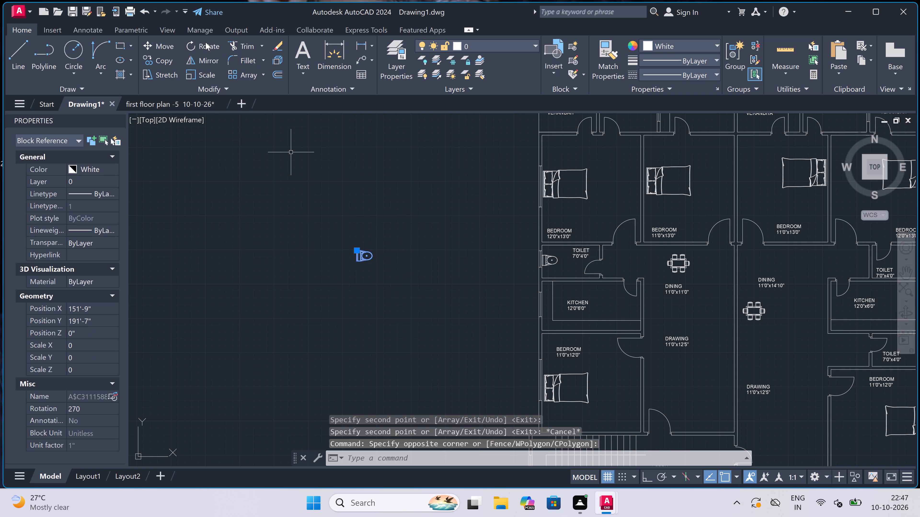
pyautogui.click(198, 45)
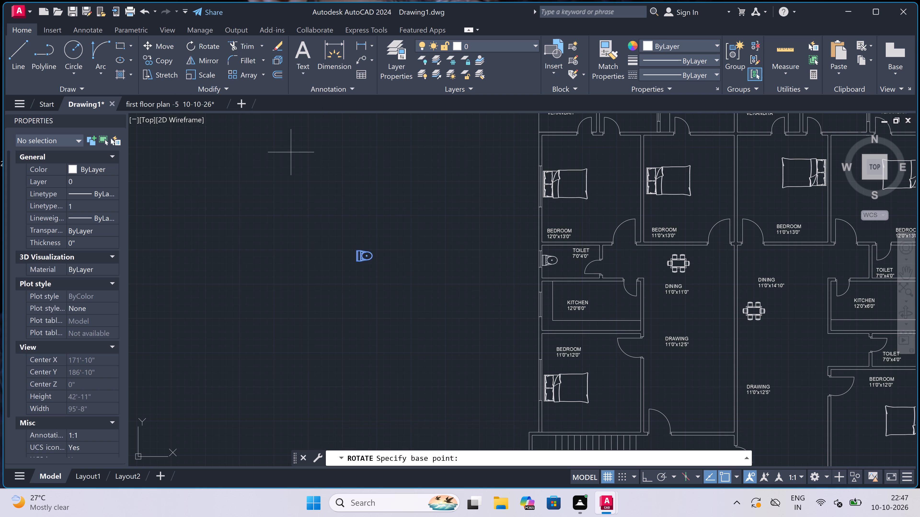
pyautogui.scroll(3, 361, 269)
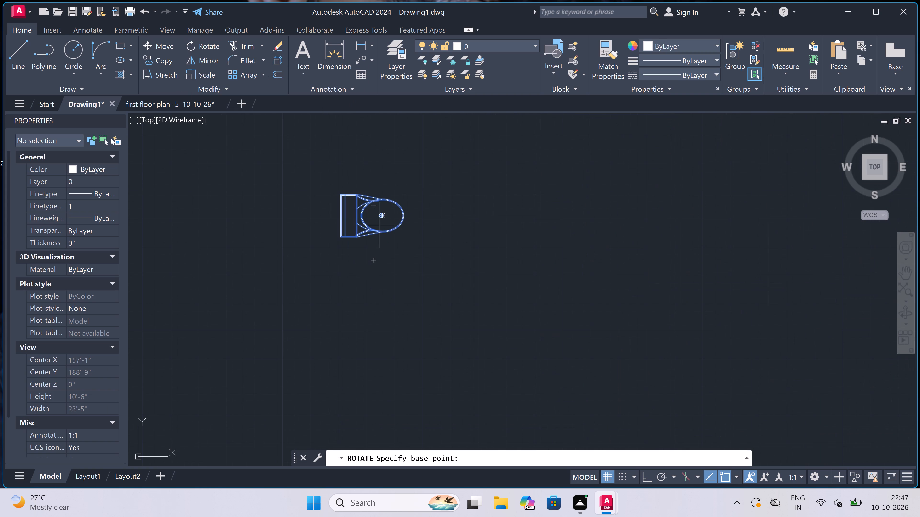
pyautogui.click(385, 215)
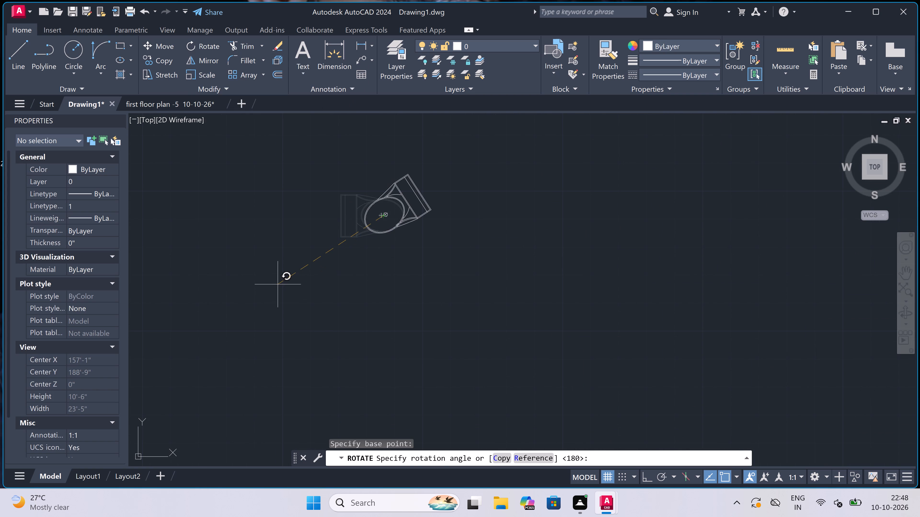
pyautogui.press('F8')
pyautogui.click(275, 184)
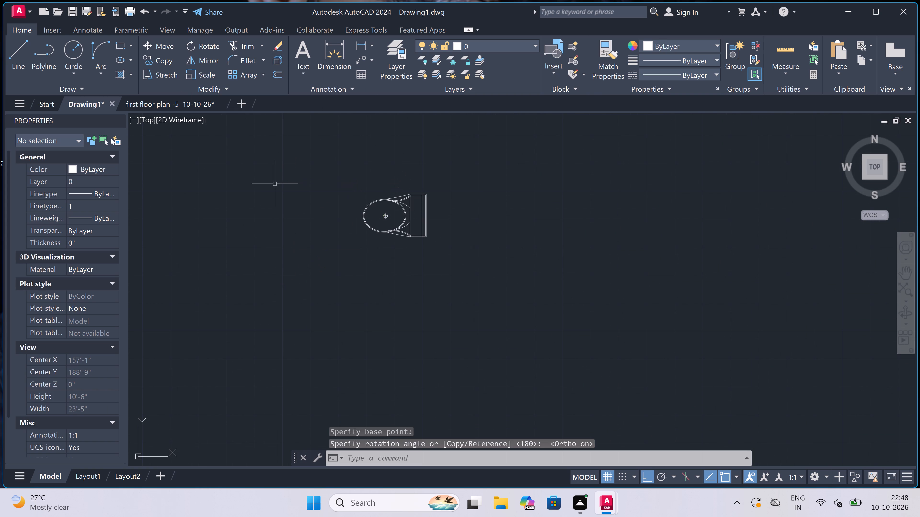
# Copy the rotated WC, with Ortho off, into the upper east 7'0"x4'0" toilet above the kitchen, close to the outer wall's window.
pyautogui.click(416, 198)
pyautogui.moveTo(415, 200); pyautogui.dragTo(413, 201)
pyautogui.click(357, 246)
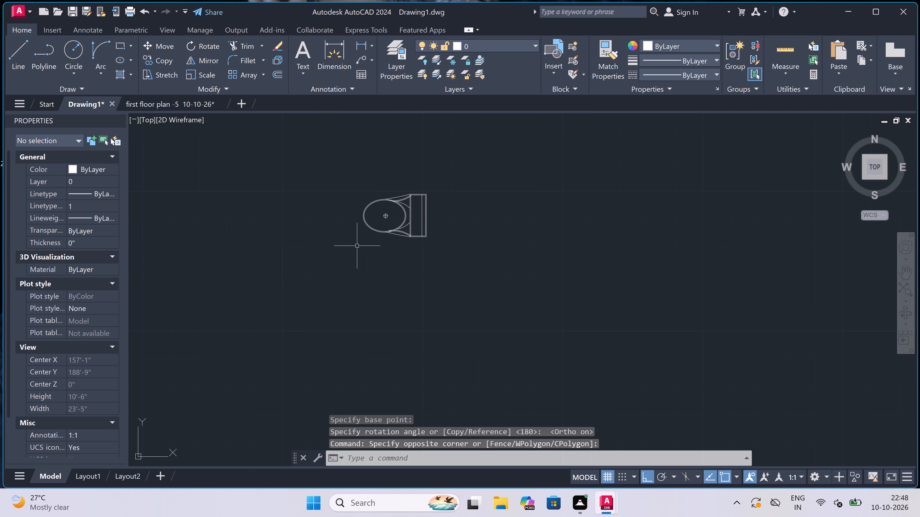
pyautogui.doubleClick(408, 206)
pyautogui.moveTo(427, 195); pyautogui.dragTo(419, 207)
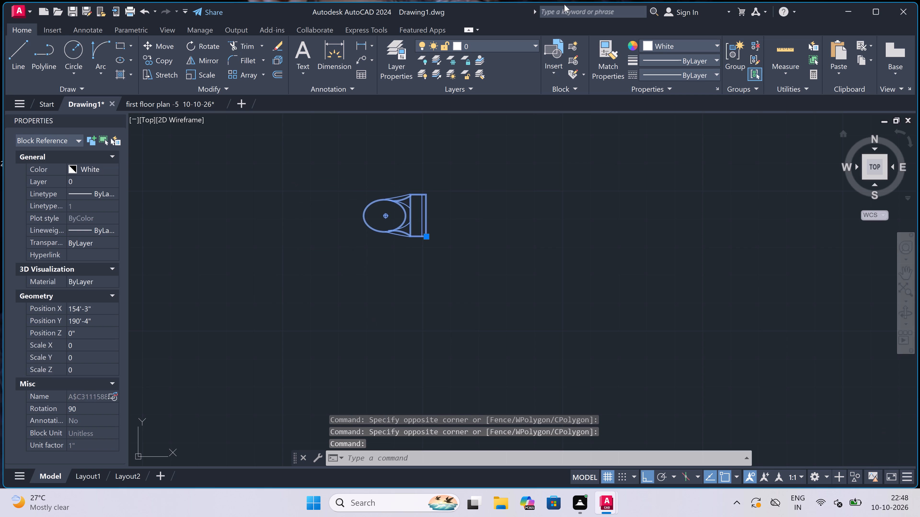
pyautogui.click(163, 58)
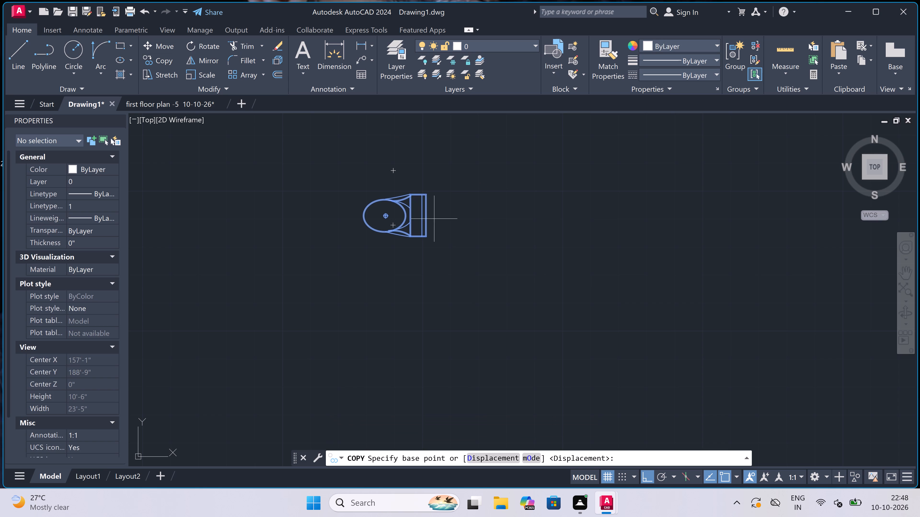
pyautogui.moveTo(426, 213); pyautogui.dragTo(434, 210)
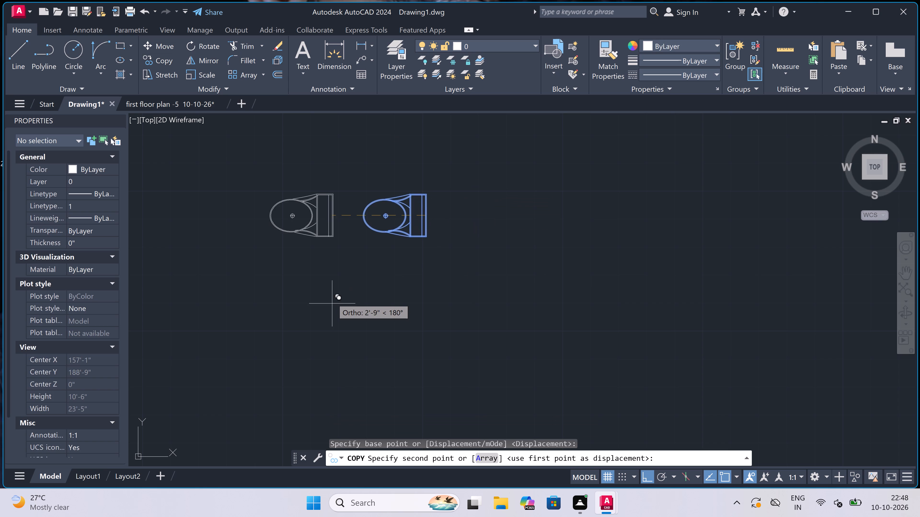
pyautogui.press('F8')
pyautogui.scroll(-6, 358, 232)
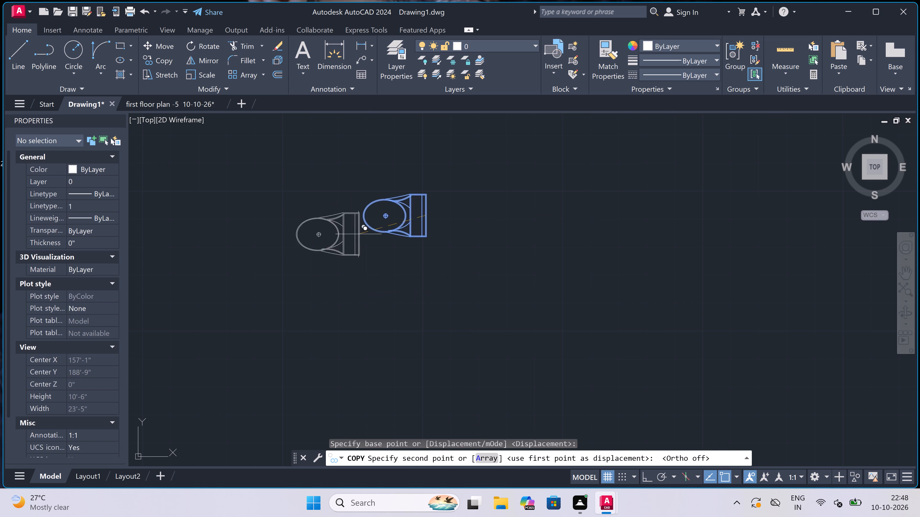
pyautogui.scroll(-2, 358, 231)
pyautogui.scroll(1, 483, 226)
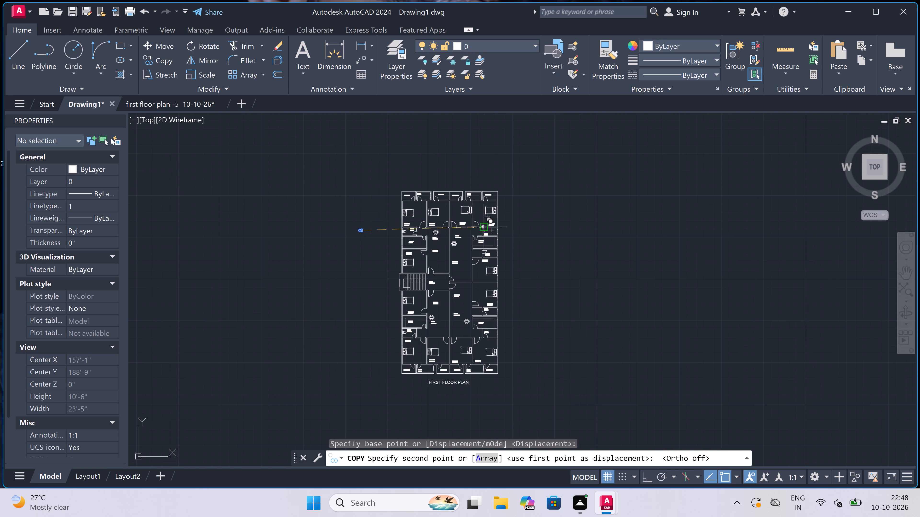
pyautogui.scroll(2, 483, 226)
pyautogui.scroll(3, 535, 251)
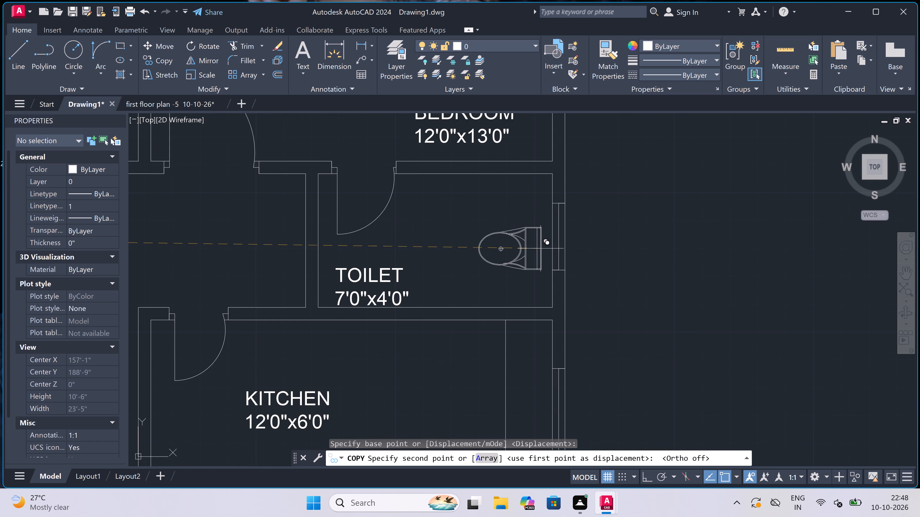
pyautogui.scroll(3, 546, 238)
pyautogui.click(559, 230)
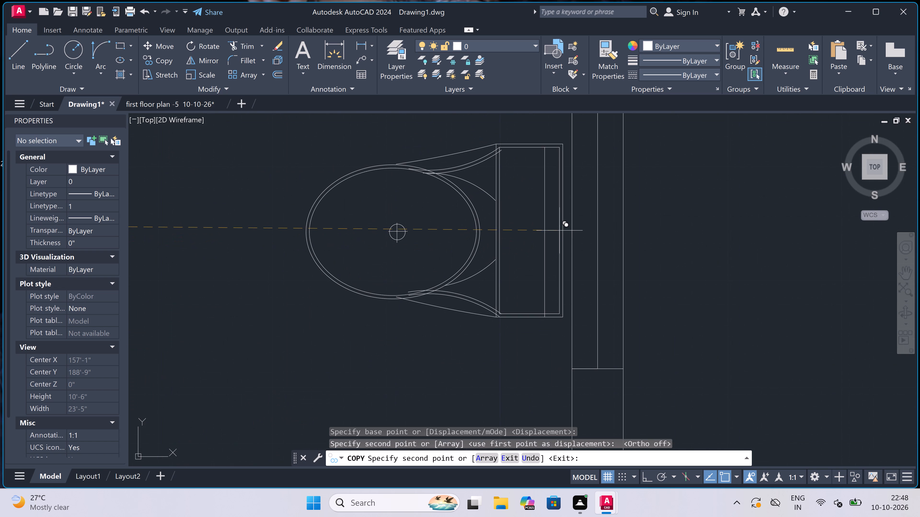
pyautogui.scroll(-8, 424, 176)
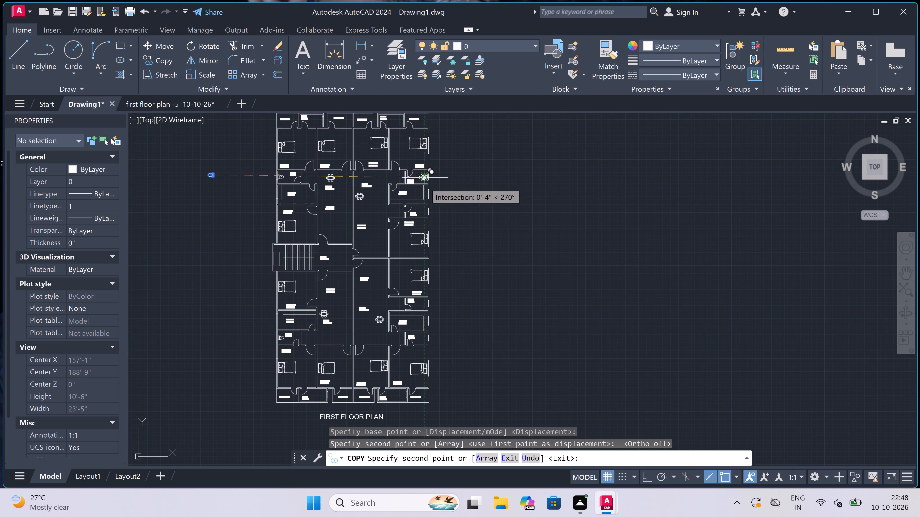
# Place another copy of the east-facing WC in the upper east 7'0"x4'0" toilet below the kitchen, close to the outer wall's window.
pyautogui.scroll(8, 422, 213)
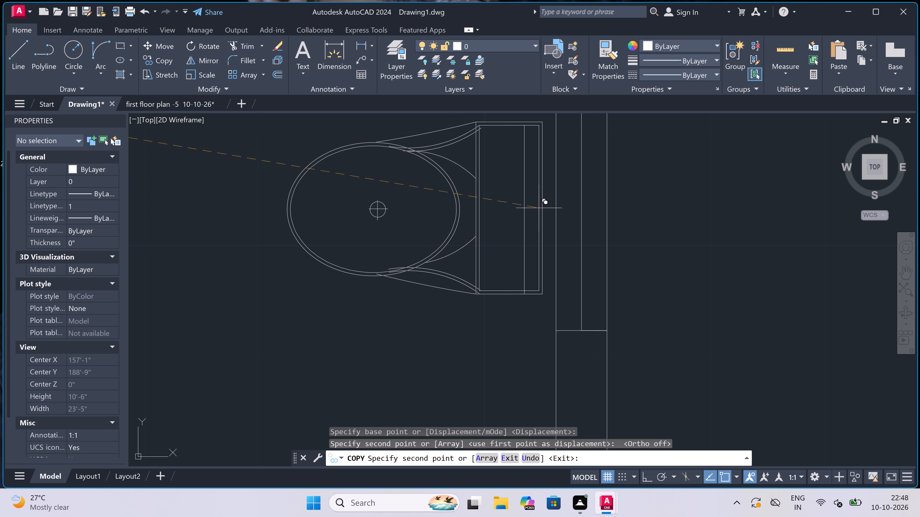
pyautogui.click(539, 208)
# Place a WC copy in the lower east 7'0"x4'0" toilet above the kitchen, close to the outer wall's window.
pyautogui.scroll(-9, 456, 214)
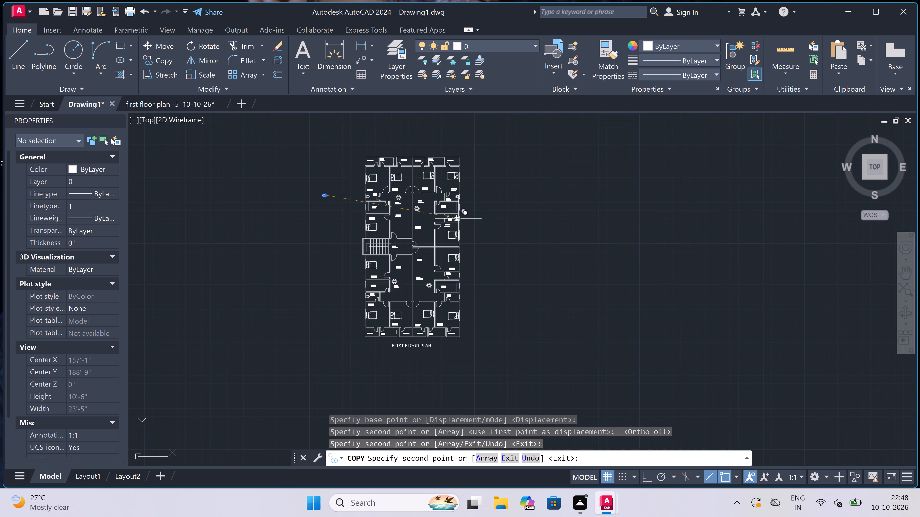
pyautogui.scroll(4, 456, 292)
pyautogui.scroll(3, 463, 203)
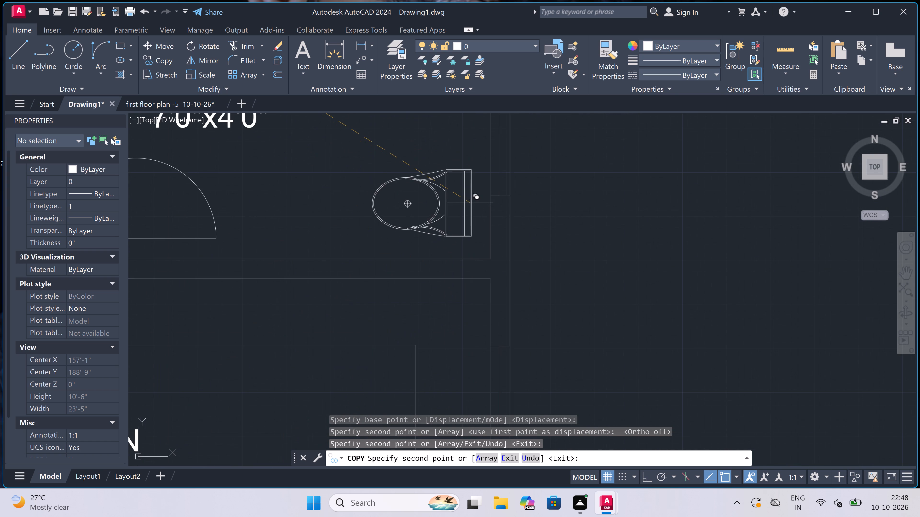
pyautogui.scroll(-3, 478, 195)
pyautogui.scroll(4, 479, 154)
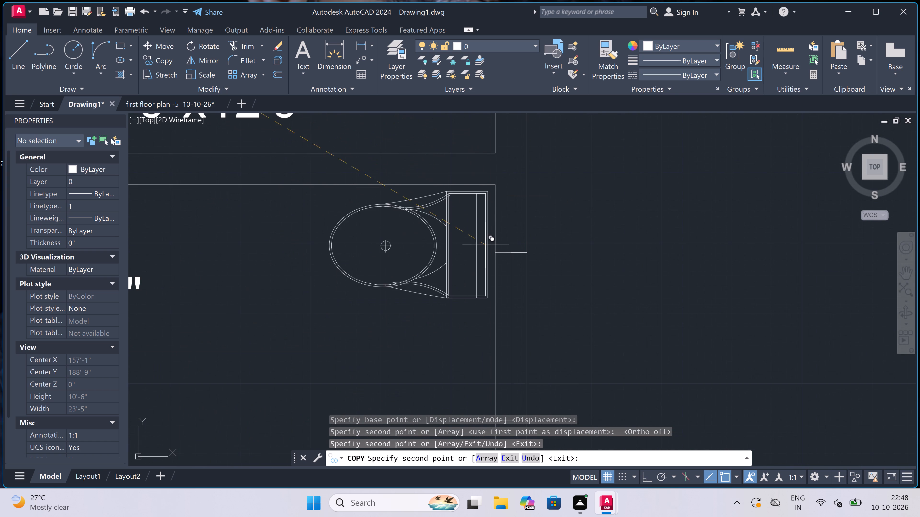
pyautogui.scroll(-4, 485, 254)
pyautogui.scroll(4, 482, 262)
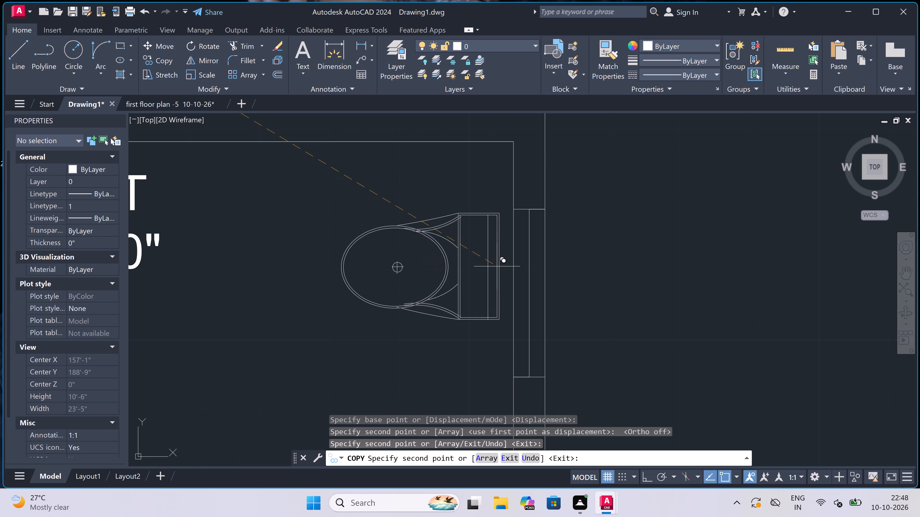
pyautogui.click(506, 292)
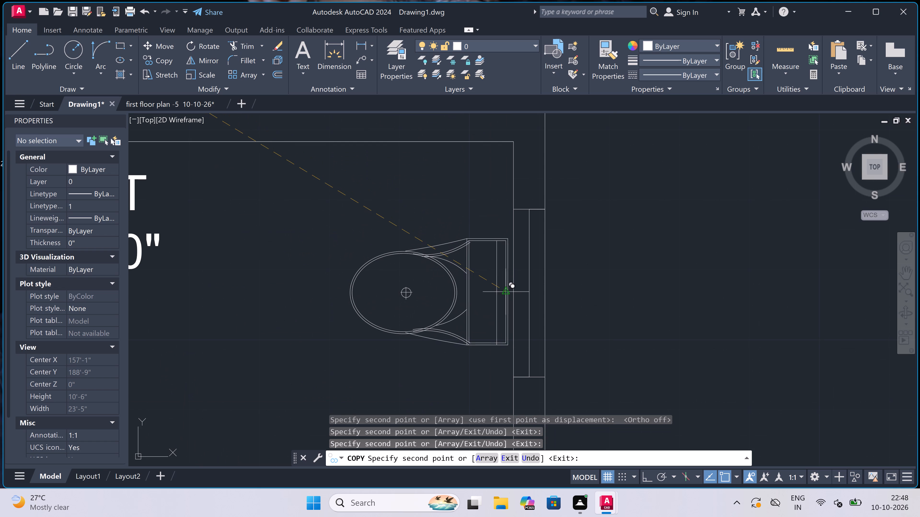
# Place WC copies in both 7'0"x4'0" toilets between the verandahs on the plan's south edge, tanks close to their east windows.
pyautogui.scroll(-7, 426, 205)
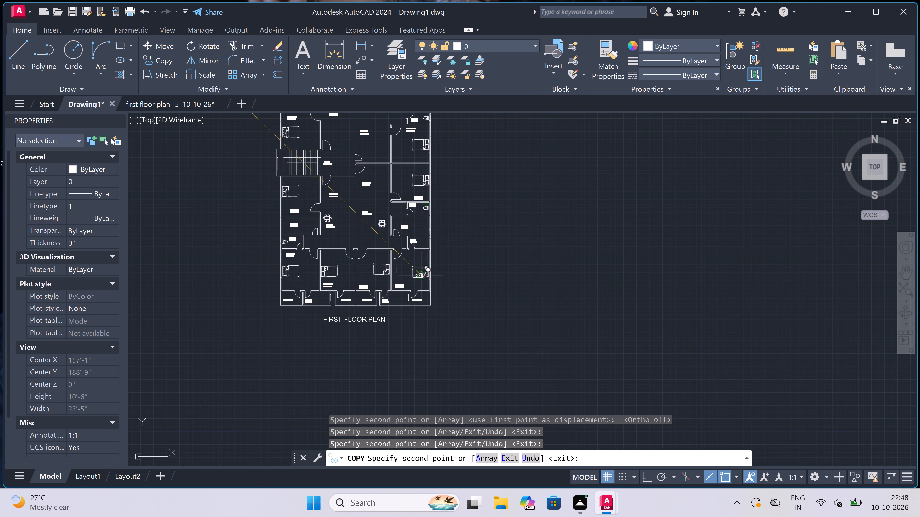
pyautogui.scroll(3, 419, 287)
pyautogui.scroll(-2, 420, 287)
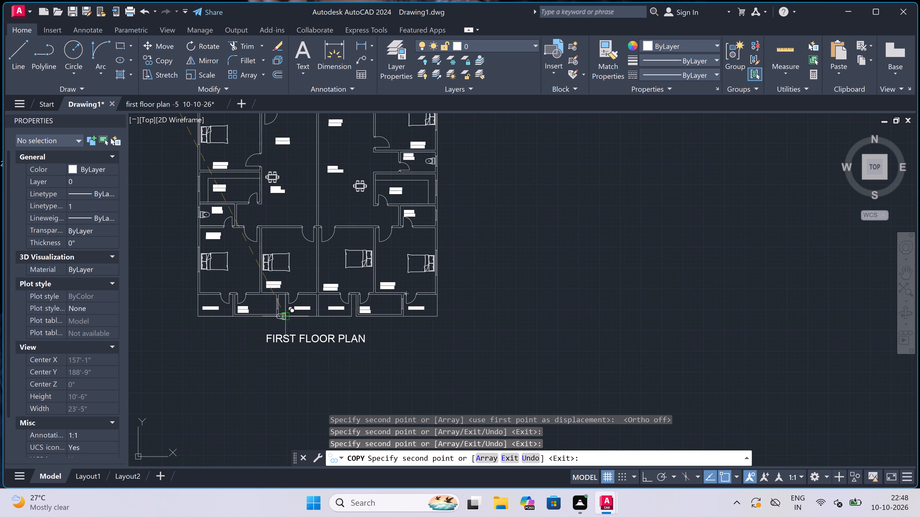
pyautogui.scroll(3, 287, 314)
pyautogui.scroll(2, 218, 287)
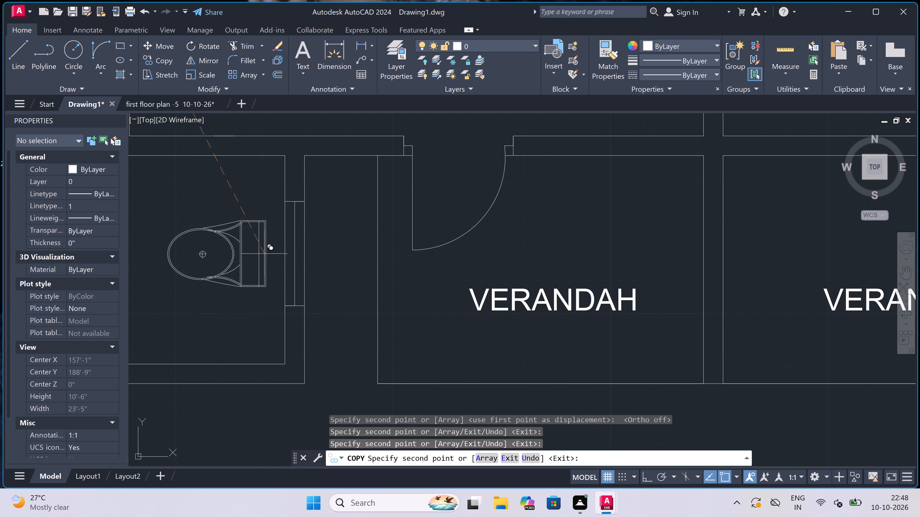
pyautogui.click(276, 246)
pyautogui.scroll(-3, 276, 245)
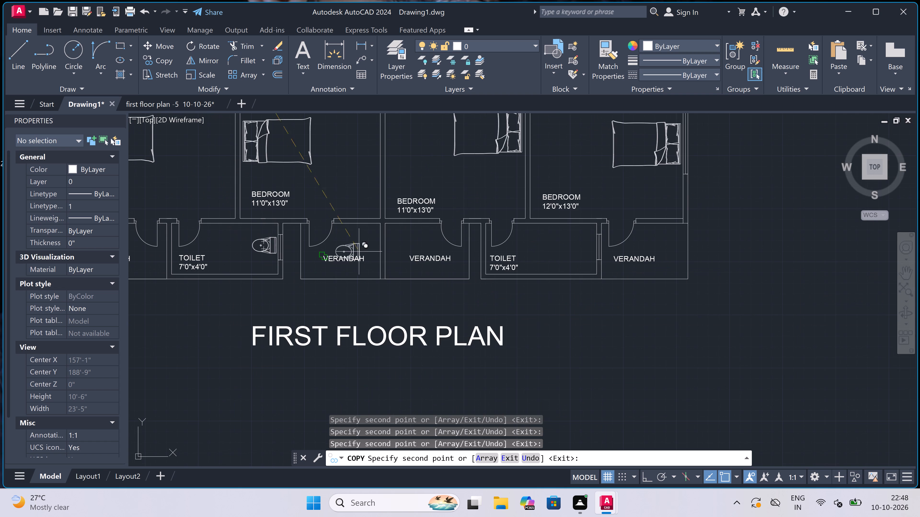
pyautogui.scroll(3, 591, 254)
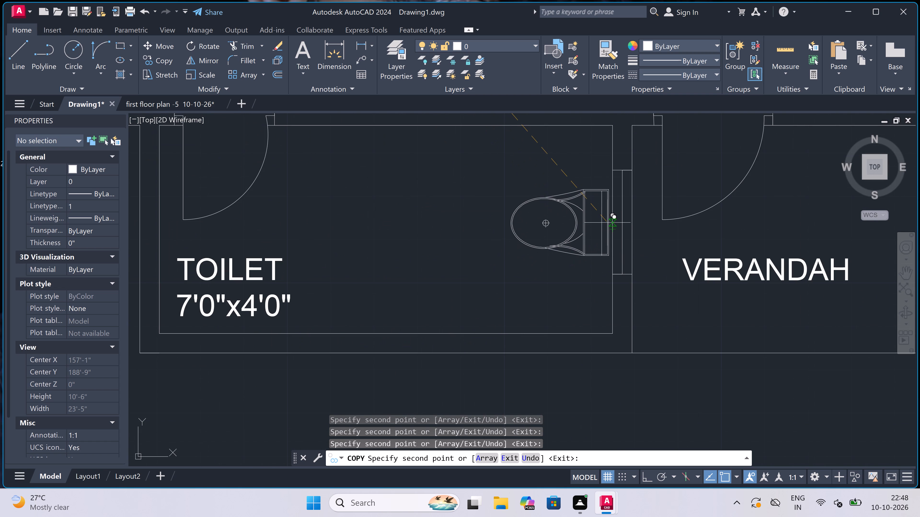
pyautogui.scroll(3, 607, 223)
pyautogui.click(607, 222)
# Place a WC copy in the western 7'0"x4'0" toilet on the plan's north edge, tank close to its east window.
pyautogui.scroll(-5, 528, 270)
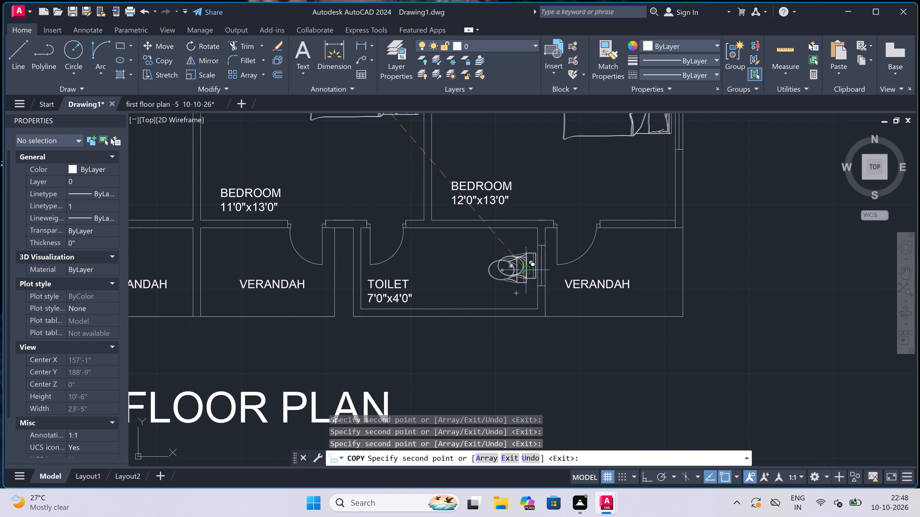
pyautogui.scroll(-7, 529, 270)
pyautogui.scroll(5, 503, 208)
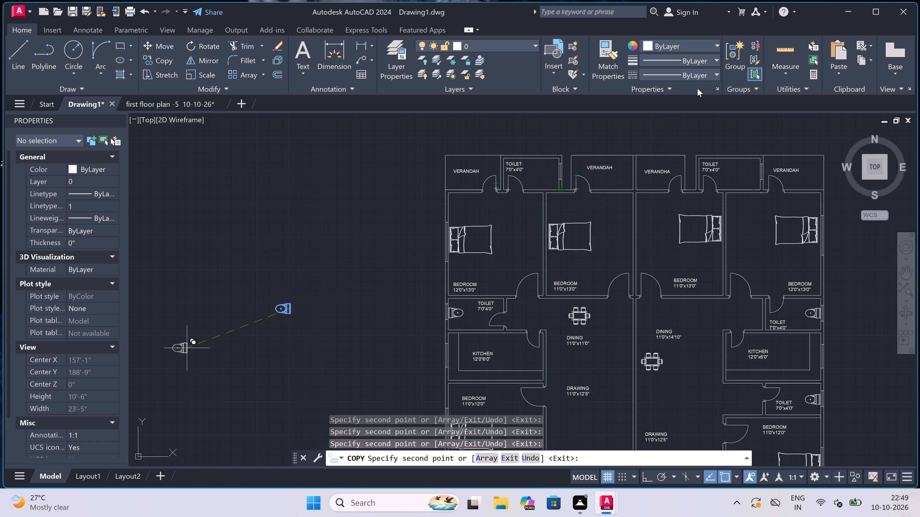
pyautogui.scroll(3, 555, 164)
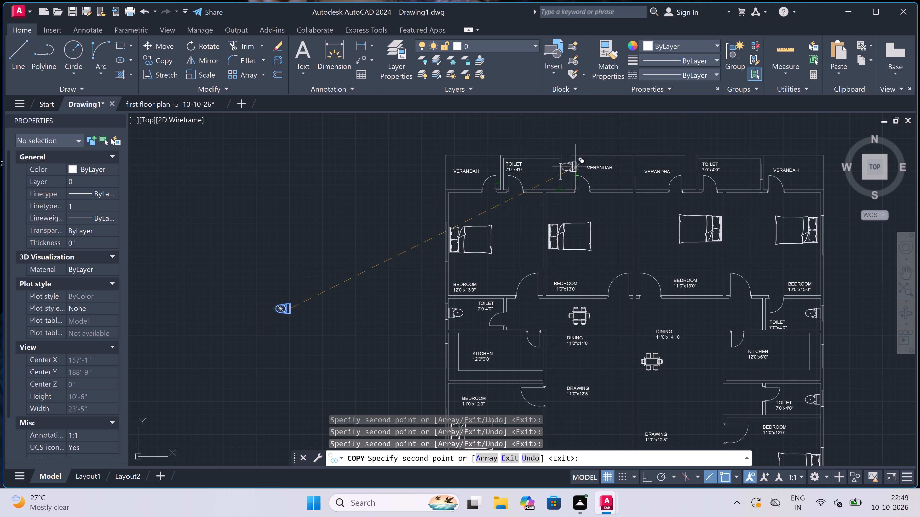
pyautogui.scroll(3, 570, 185)
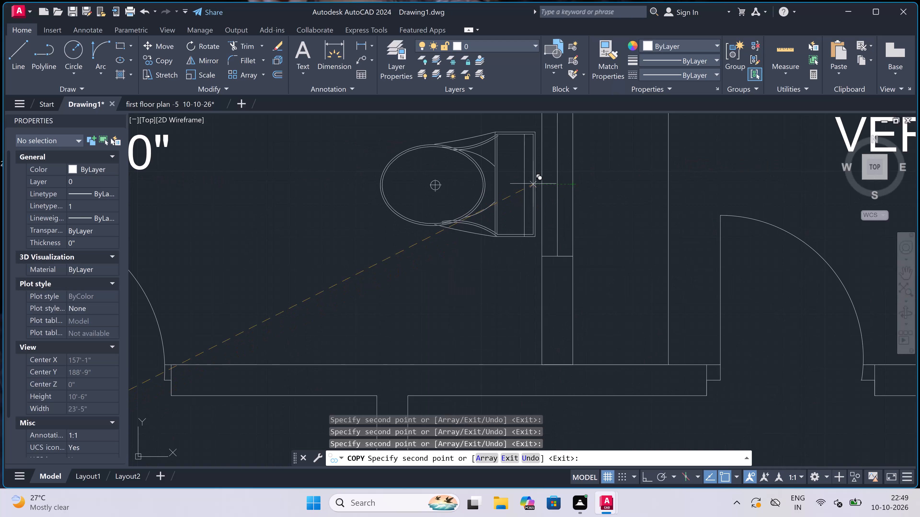
pyautogui.click(534, 175)
# Place a WC copy in the eastern 7'0"x4'0" toilet on the plan's north edge, close to its east window, and finish copying.
pyautogui.scroll(-5, 464, 215)
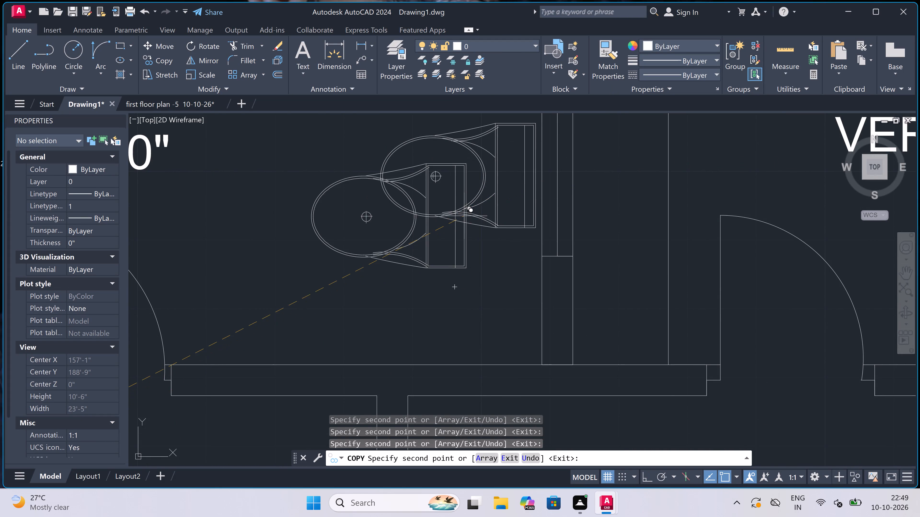
pyautogui.scroll(-2, 463, 216)
pyautogui.scroll(3, 584, 209)
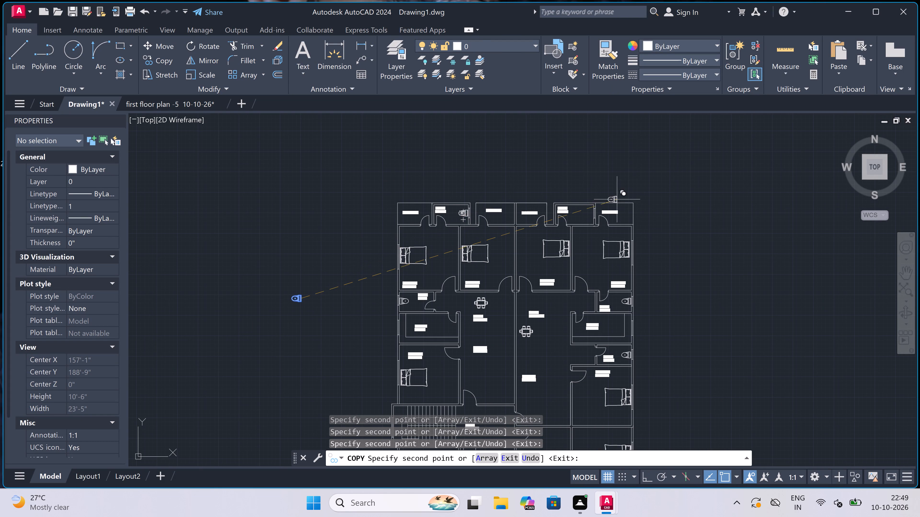
pyautogui.scroll(1, 584, 209)
pyautogui.scroll(2, 634, 227)
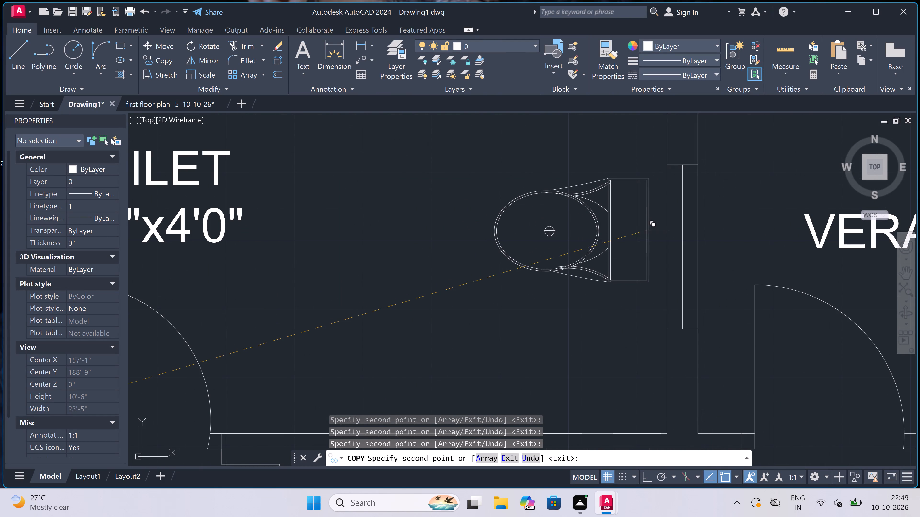
pyautogui.moveTo(658, 231); pyautogui.dragTo(655, 238)
pyautogui.scroll(-4, 575, 211)
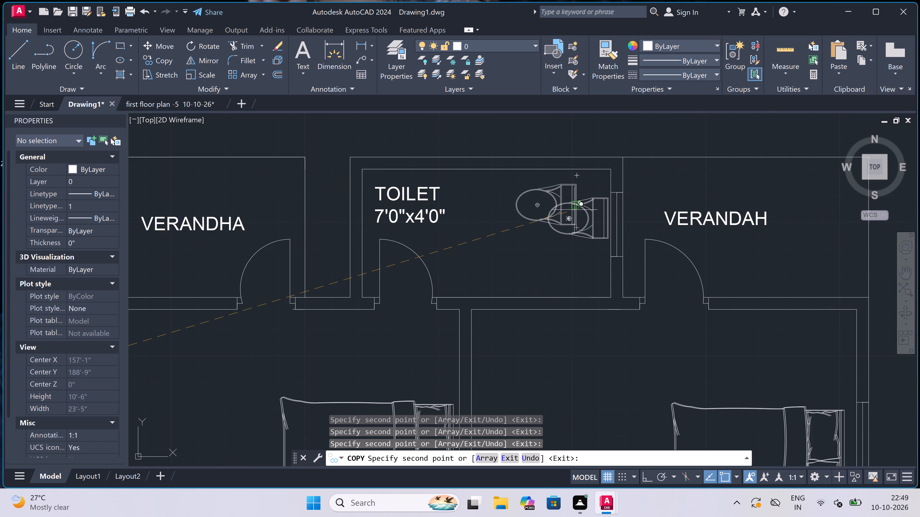
pyautogui.scroll(-7, 575, 209)
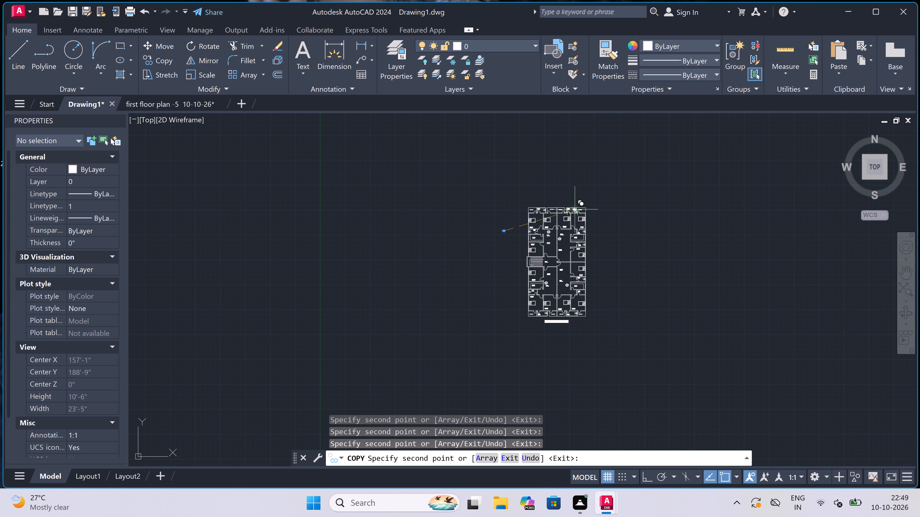
pyautogui.press('Escape')
# Delete the spare source WC outside the plan, west of the building.
pyautogui.scroll(2, 522, 223)
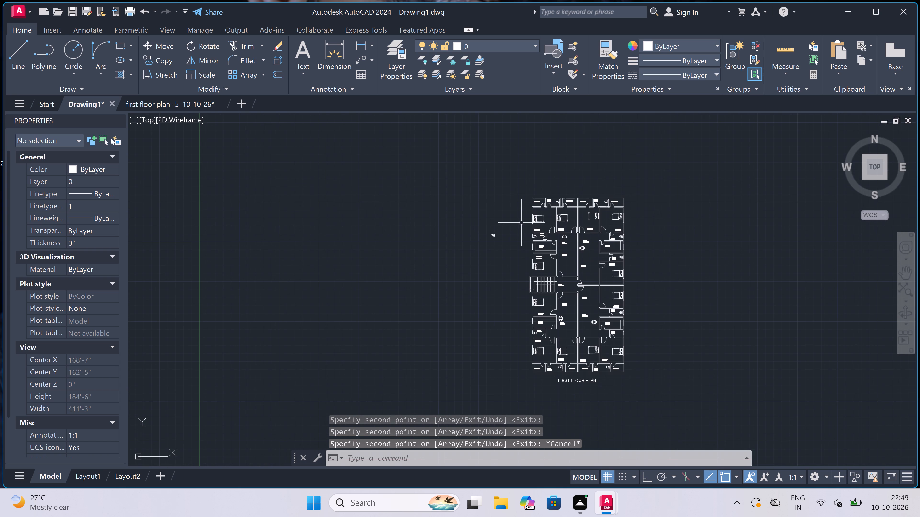
pyautogui.click(505, 208)
pyautogui.click(415, 292)
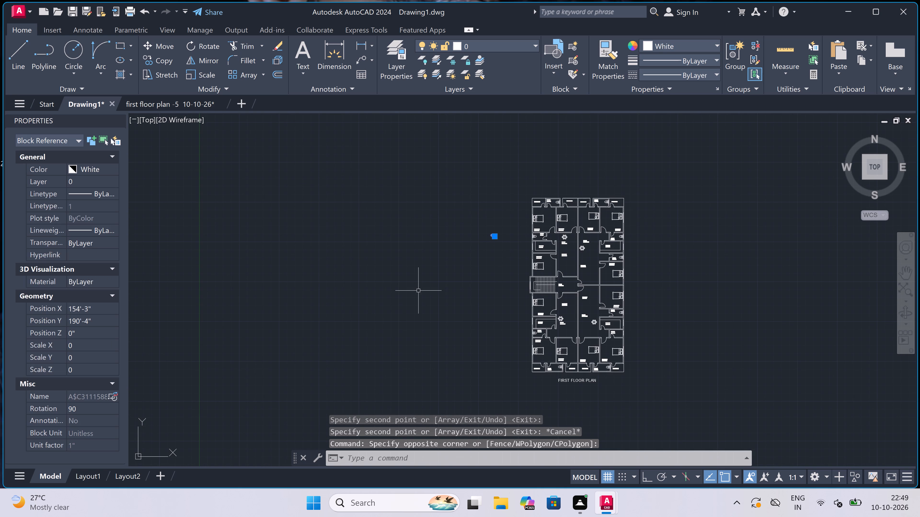
pyautogui.press('Delete')
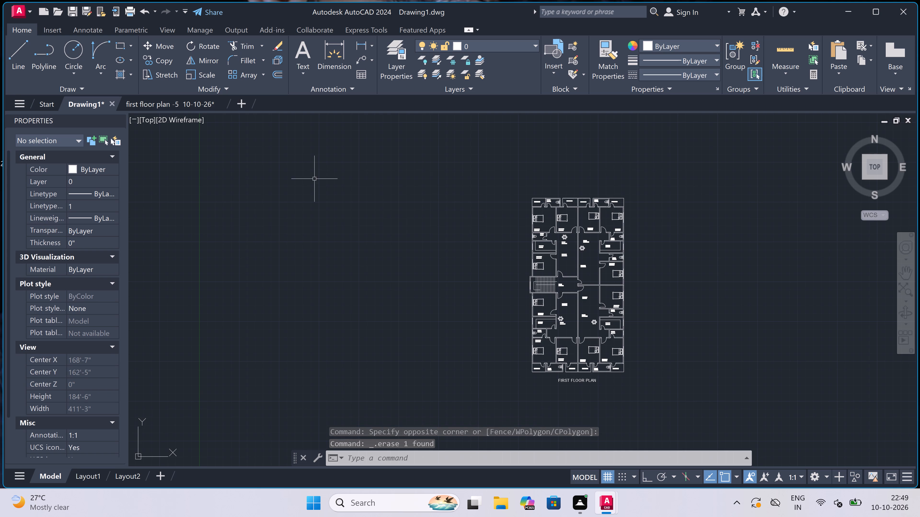
# Examine the whole furnished first floor plan, checking the beds, dining sets and WCs in its rooms.
pyautogui.scroll(2, 583, 285)
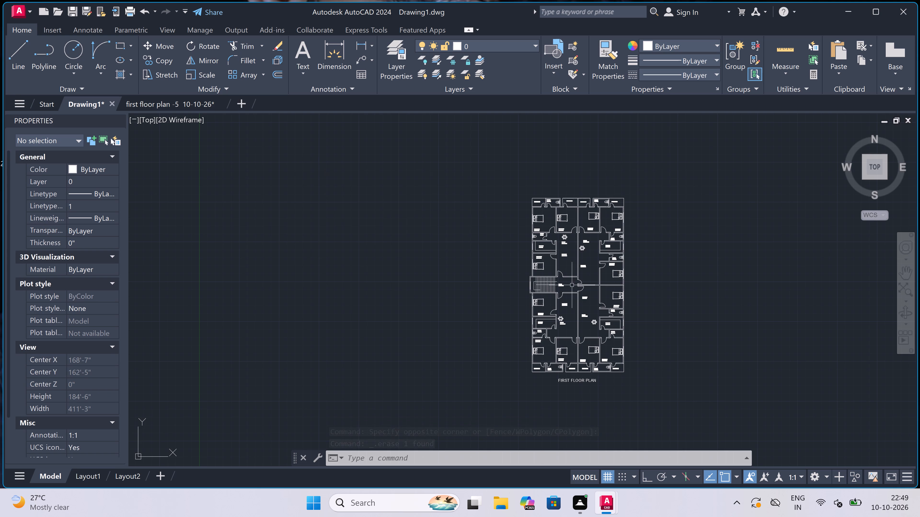
pyautogui.scroll(2, 584, 285)
pyautogui.scroll(-3, 588, 284)
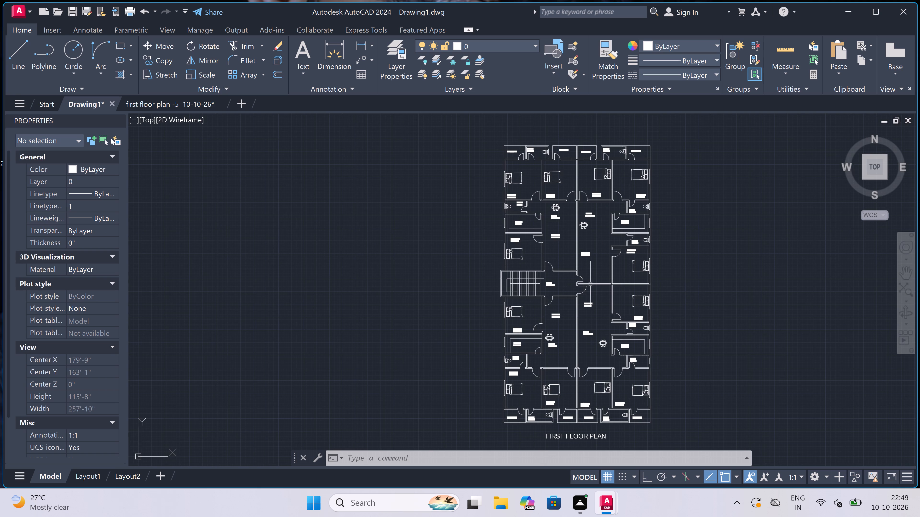
pyautogui.scroll(-1, 583, 248)
pyautogui.scroll(3, 583, 248)
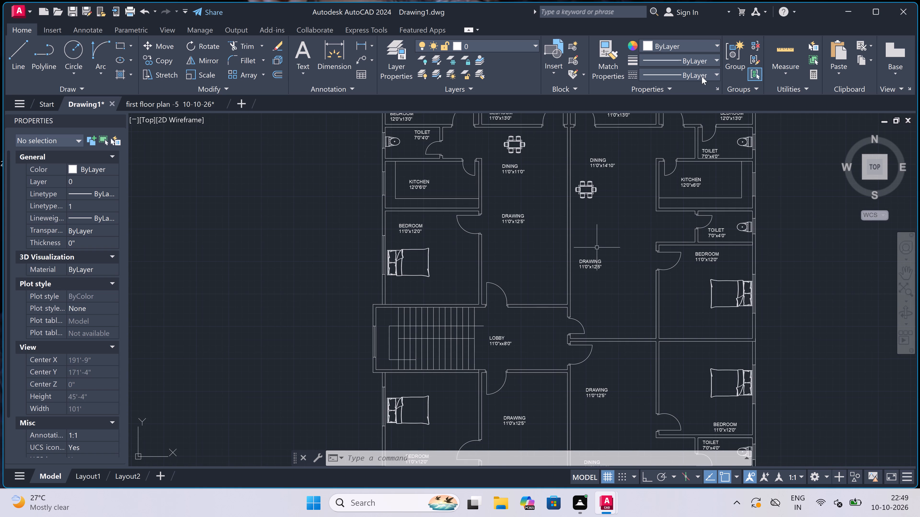
pyautogui.scroll(-2, 494, 221)
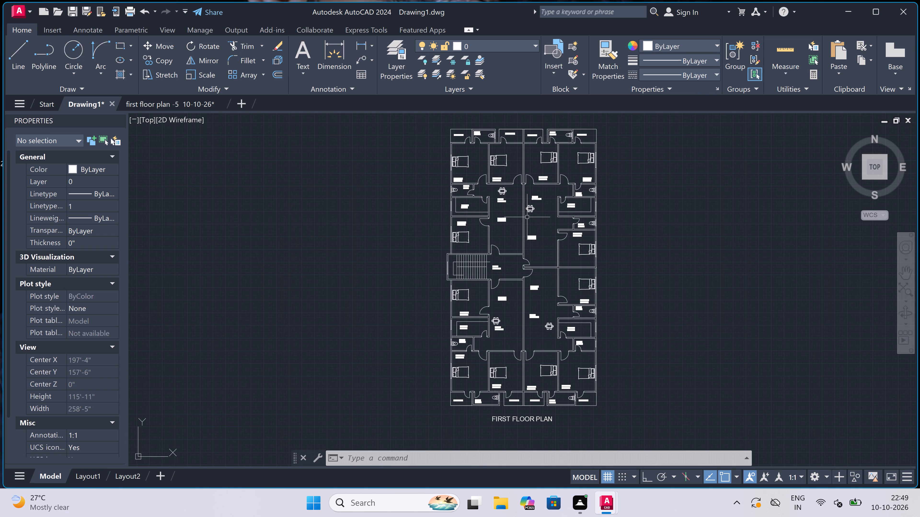
pyautogui.scroll(-2, 531, 212)
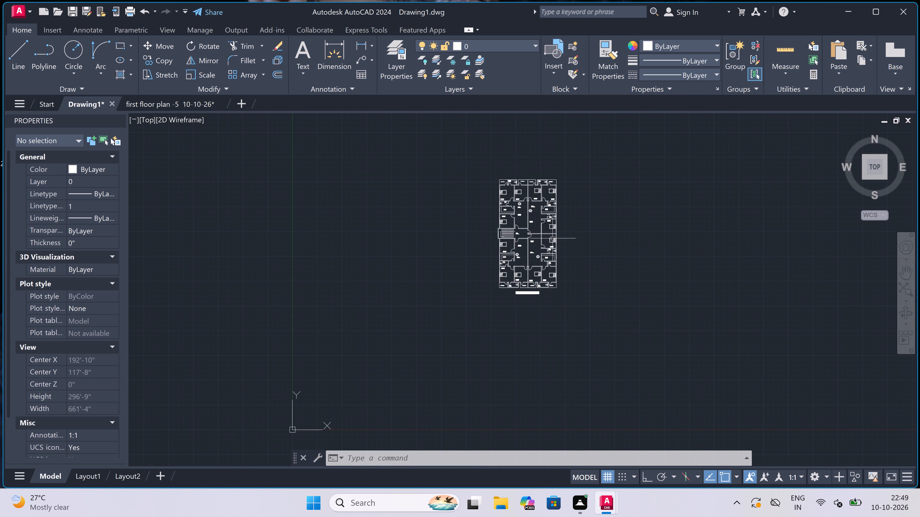
pyautogui.scroll(1, 578, 249)
pyautogui.scroll(-1, 575, 166)
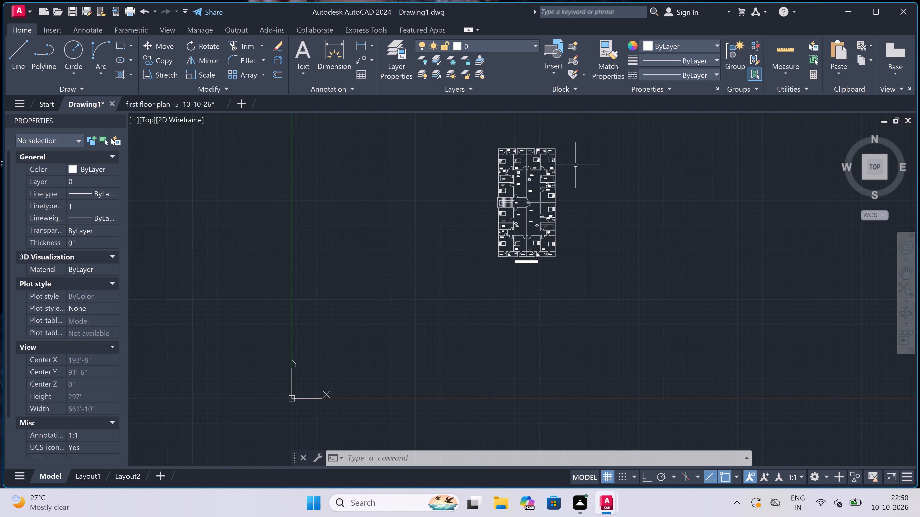
pyautogui.scroll(2, 568, 139)
pyautogui.scroll(-1, 568, 139)
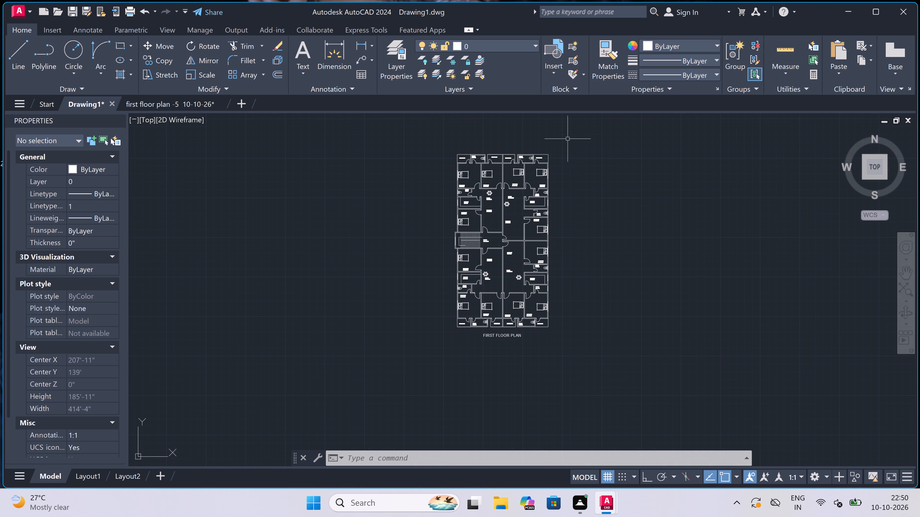
# Draw a freehand rectangular frame around the whole plan and its FIRST FLOOR PLAN title, leaving a margin on every side.
pyautogui.write('RE')
pyautogui.press('c')
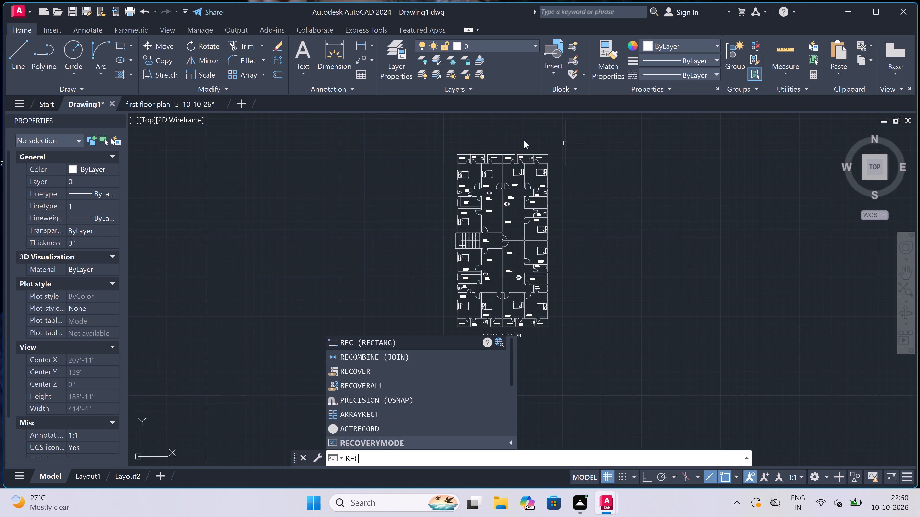
pyautogui.press('space')
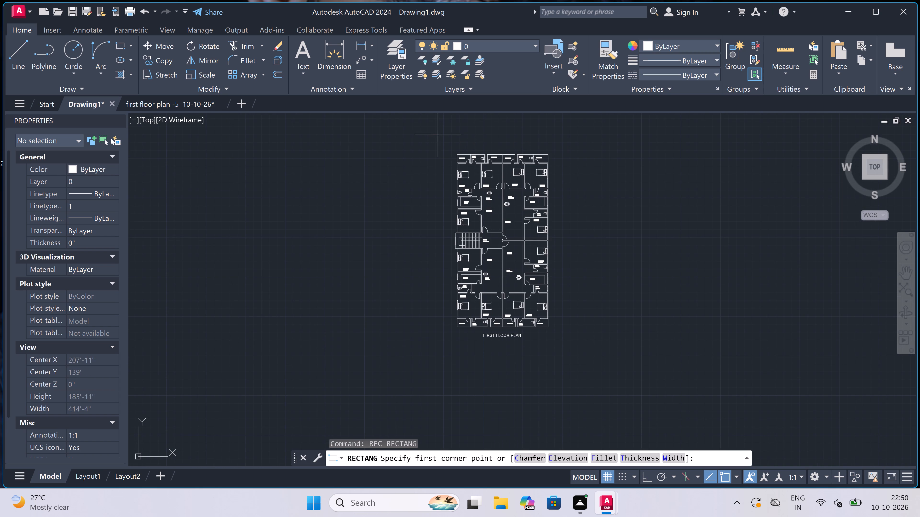
pyautogui.click(437, 133)
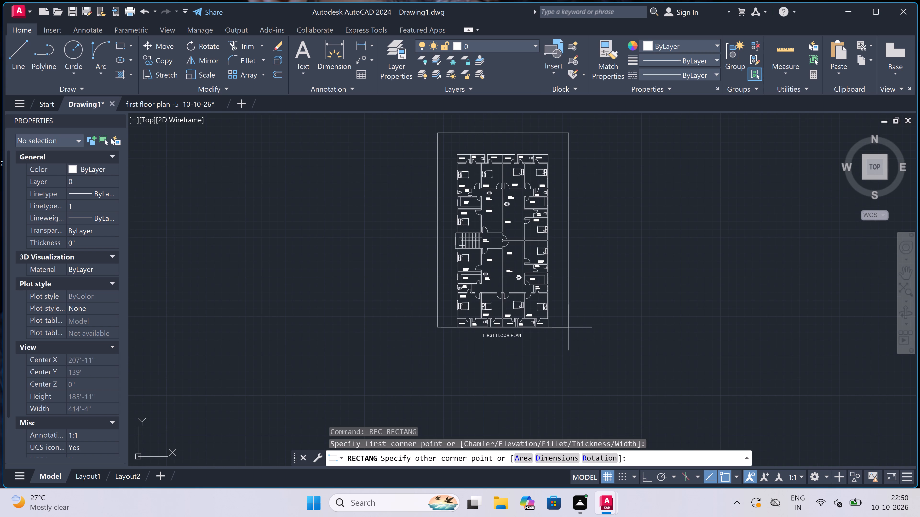
pyautogui.doubleClick(566, 357)
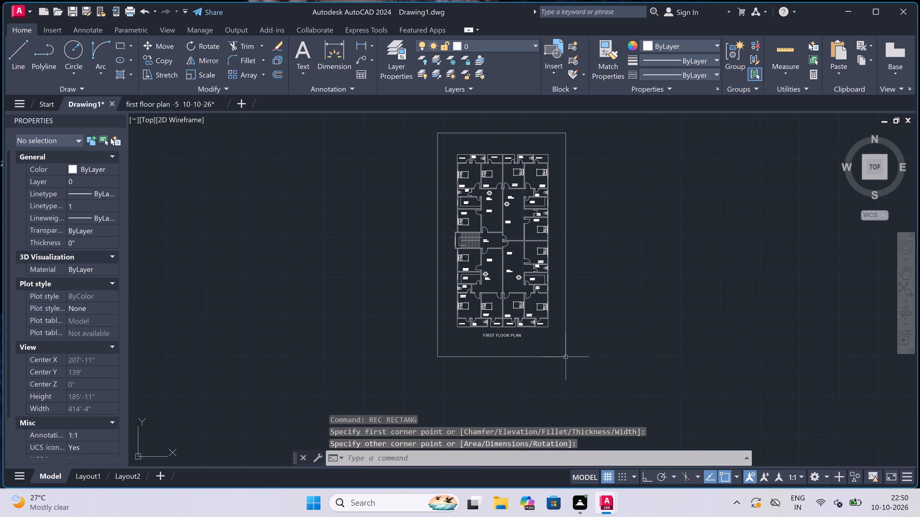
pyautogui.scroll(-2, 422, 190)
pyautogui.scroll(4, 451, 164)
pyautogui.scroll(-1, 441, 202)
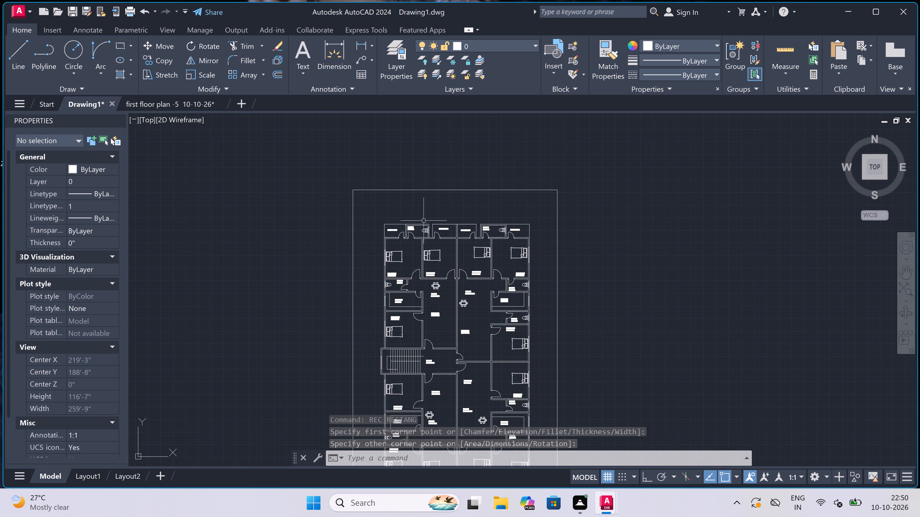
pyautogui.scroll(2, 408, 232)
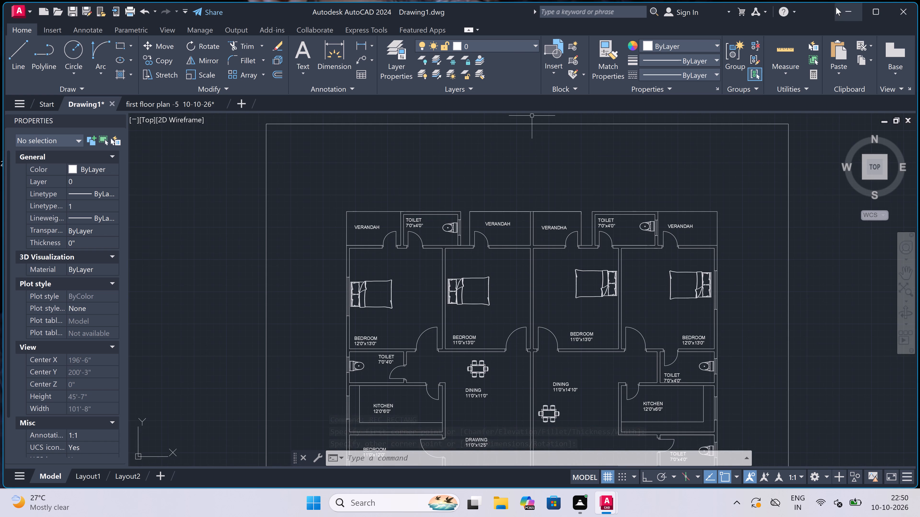
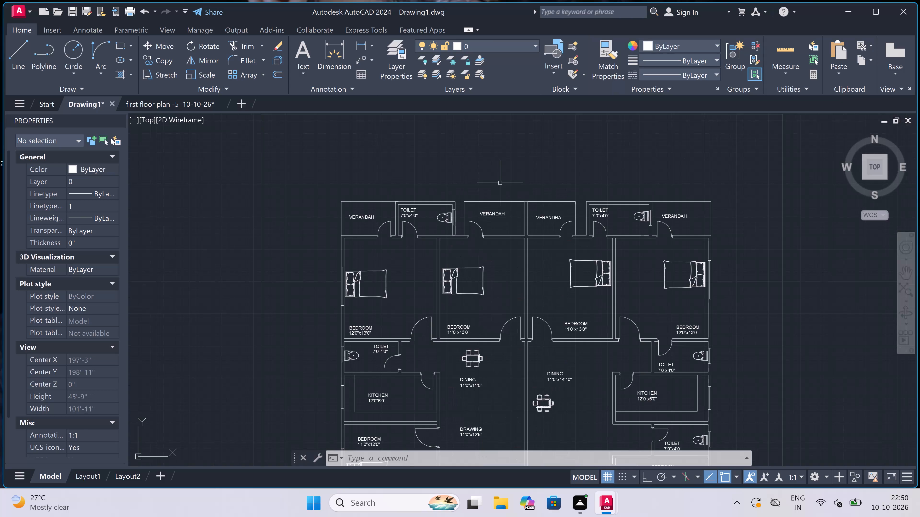
# Start a hatch with the ANSI32 pattern and fill the north and west walls of the northwestern 7'0"x4'0" toilet.
pyautogui.write('H')
pyautogui.press('space')
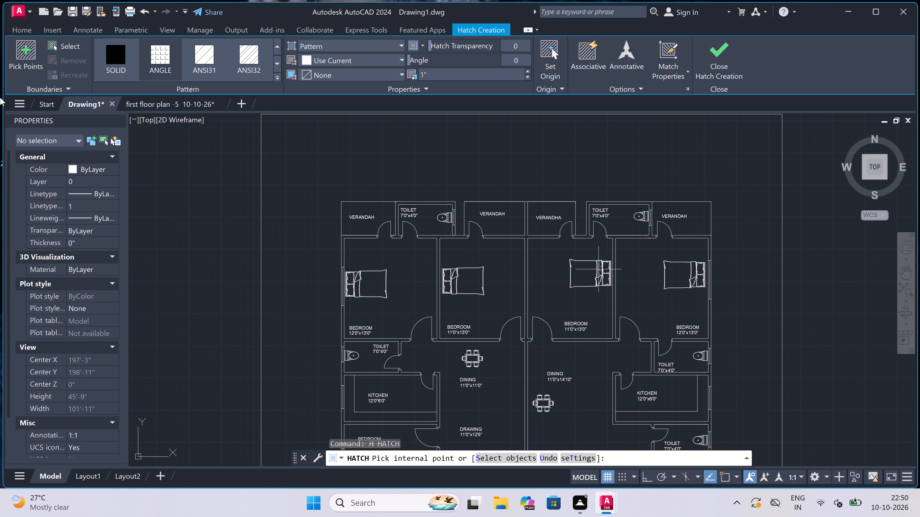
pyautogui.click(248, 51)
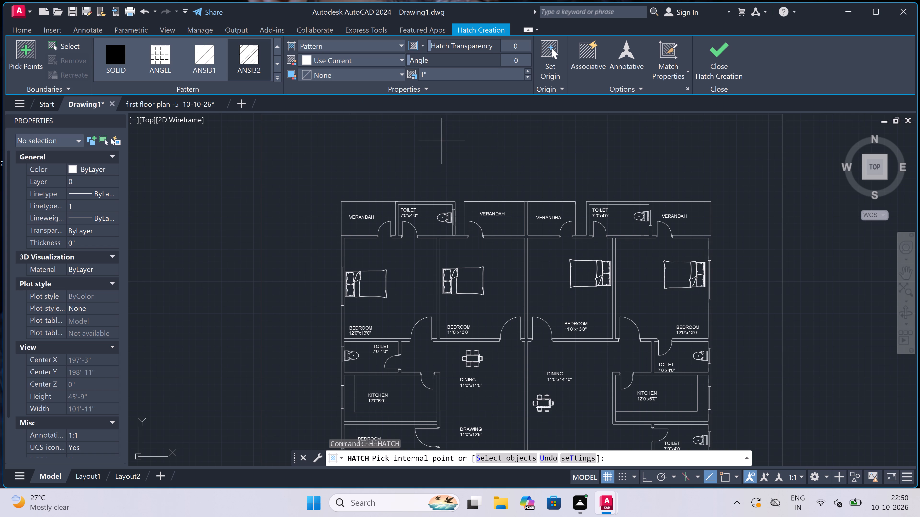
pyautogui.scroll(2, 385, 198)
pyautogui.scroll(2, 406, 202)
pyautogui.click(418, 211)
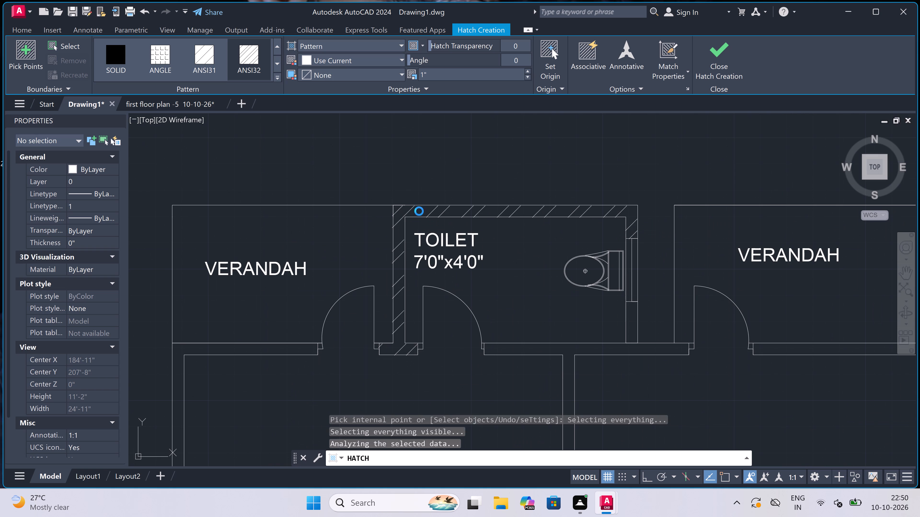
# Hatch the wall south of that toilet together with the dividing wall between the 12'0"x13'0" and 11'0"x13'0" bedrooms.
pyautogui.scroll(-1, 419, 211)
pyautogui.scroll(1, 539, 305)
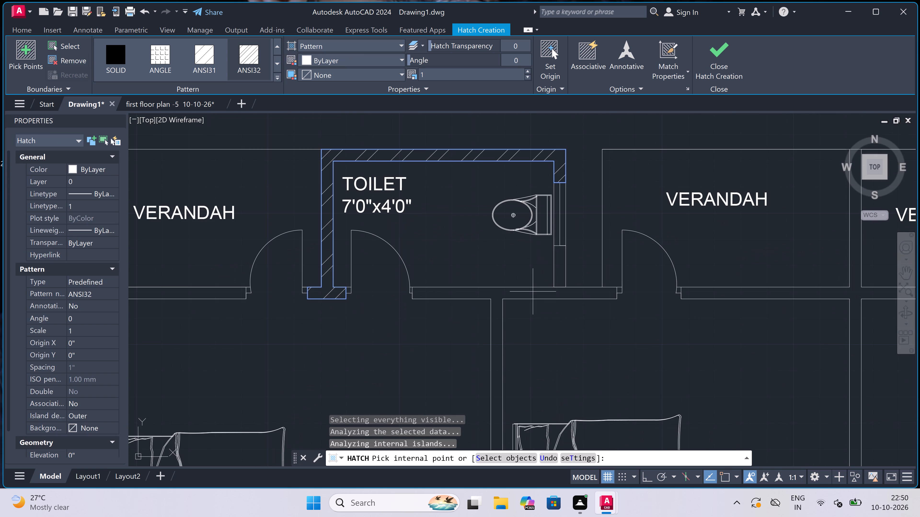
pyautogui.scroll(-2, 532, 291)
pyautogui.scroll(2, 514, 289)
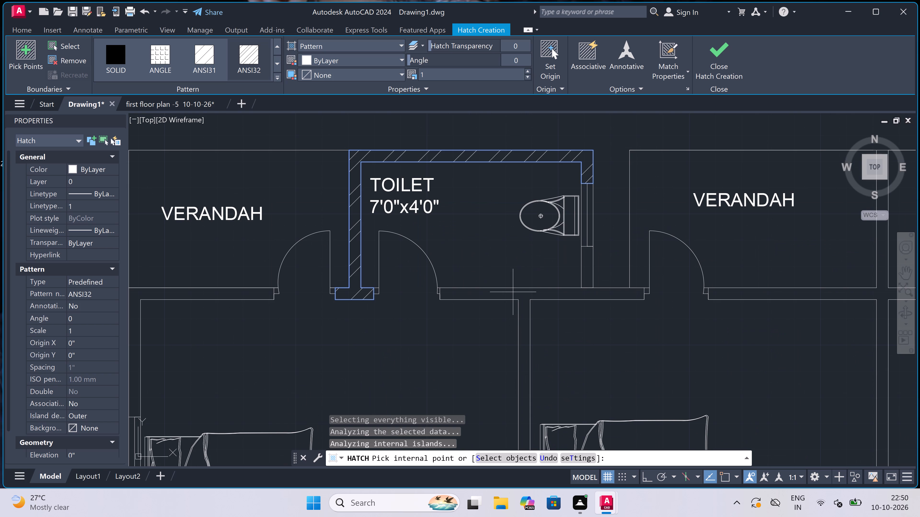
pyautogui.click(514, 292)
# Hatch the north wall of the northwestern 12'0"x13'0" bedroom and its west wall above the window.
pyautogui.scroll(-5, 520, 276)
pyautogui.scroll(3, 457, 275)
pyautogui.scroll(1, 561, 285)
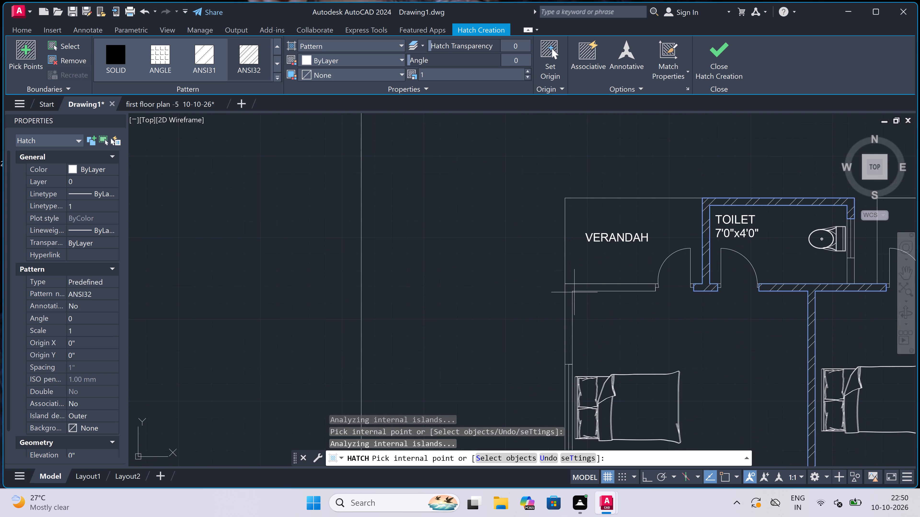
pyautogui.click(575, 286)
# Hatch the northwestern 12'0"x13'0" bedroom's west wall below the window and its south wall shared with the toilet.
pyautogui.scroll(-2, 473, 272)
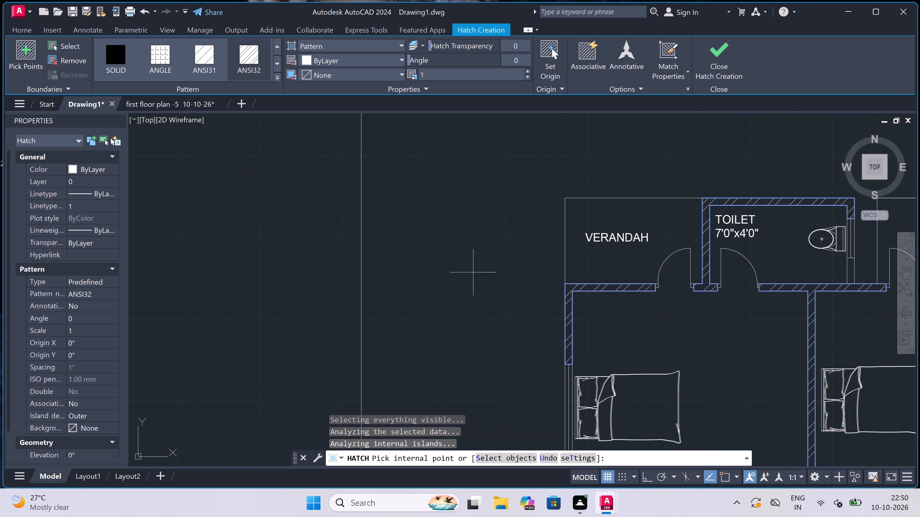
pyautogui.scroll(-7, 473, 272)
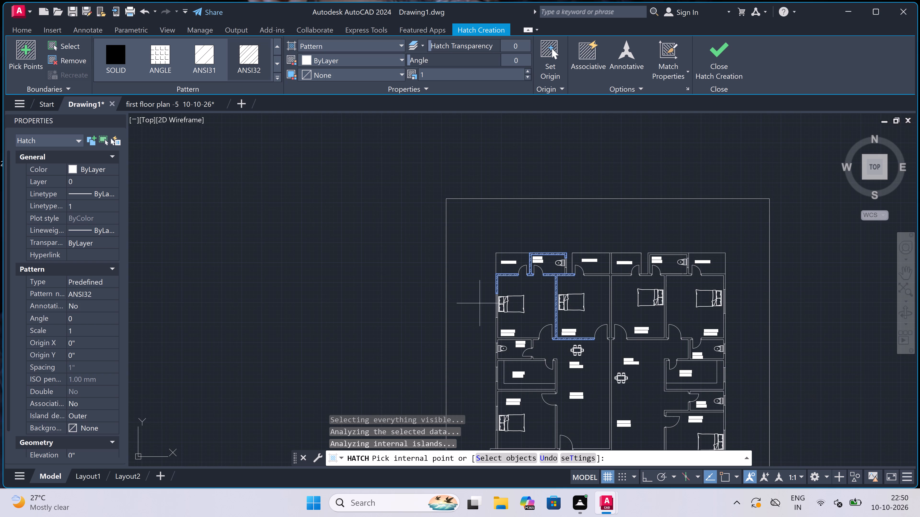
pyautogui.scroll(4, 498, 324)
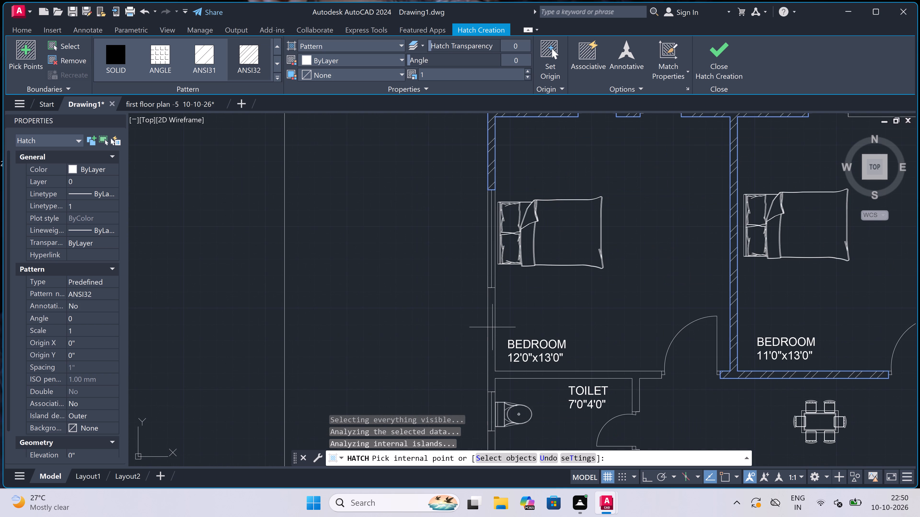
pyautogui.scroll(2, 492, 328)
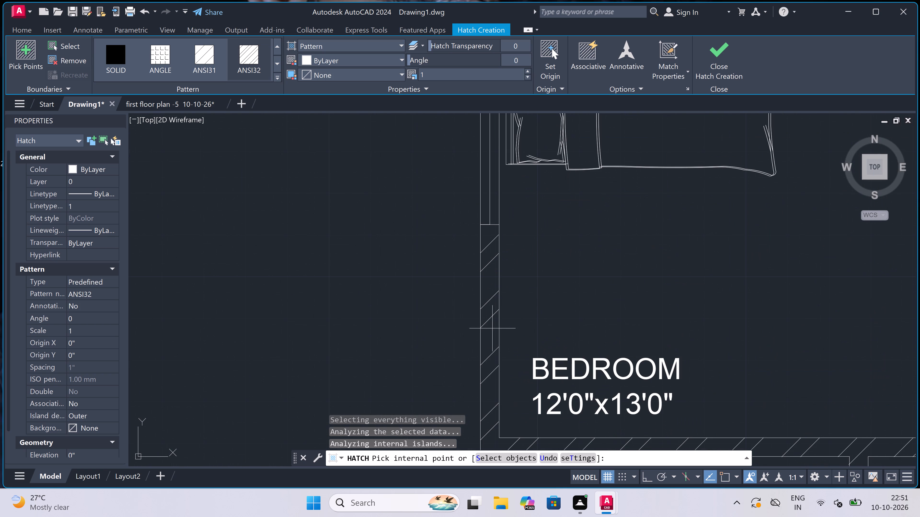
pyautogui.click(492, 328)
# Hatch the wall between the western toilet and the 12'0" kitchen, including the outer wall between their windows.
pyautogui.scroll(-9, 489, 294)
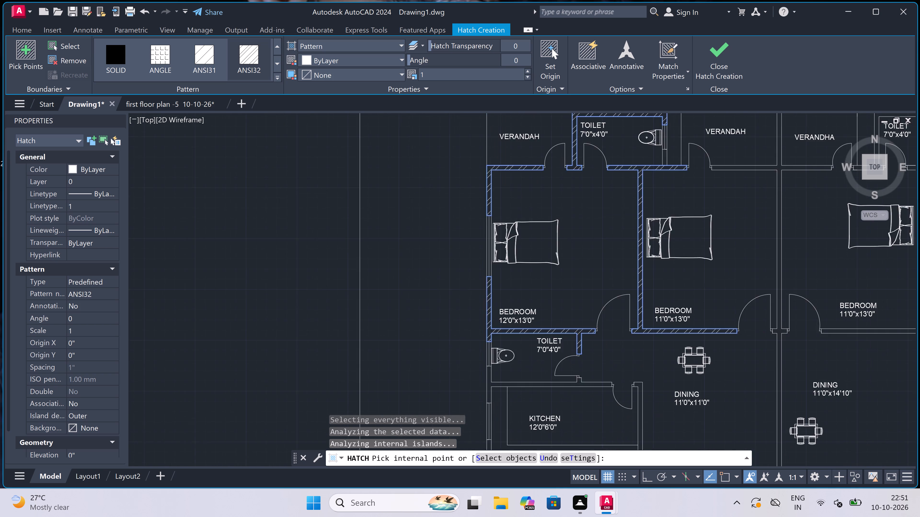
pyautogui.scroll(-2, 489, 294)
pyautogui.scroll(3, 482, 312)
pyautogui.scroll(2, 499, 326)
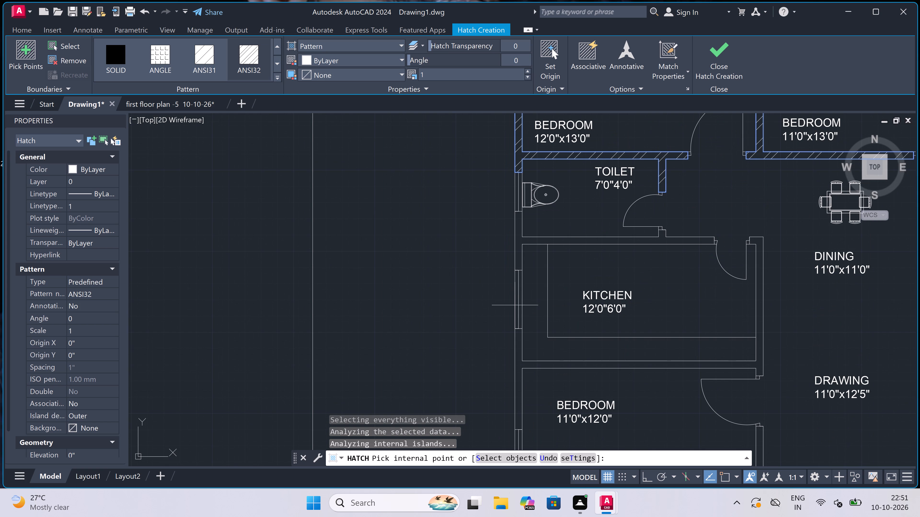
pyautogui.scroll(1, 519, 233)
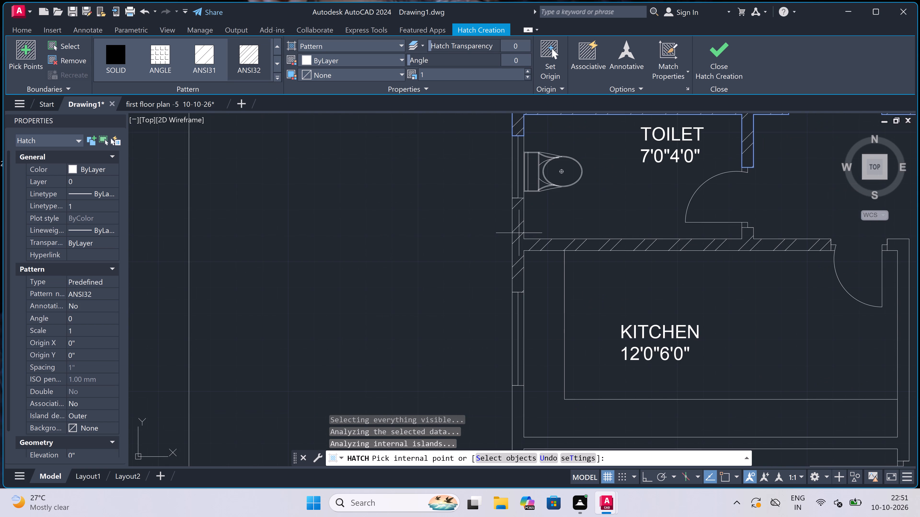
pyautogui.click(519, 233)
# Hatch the kitchen's east and south walls and the outer west wall running down to the 11'0"x12'0" bedroom's window.
pyautogui.scroll(-5, 519, 233)
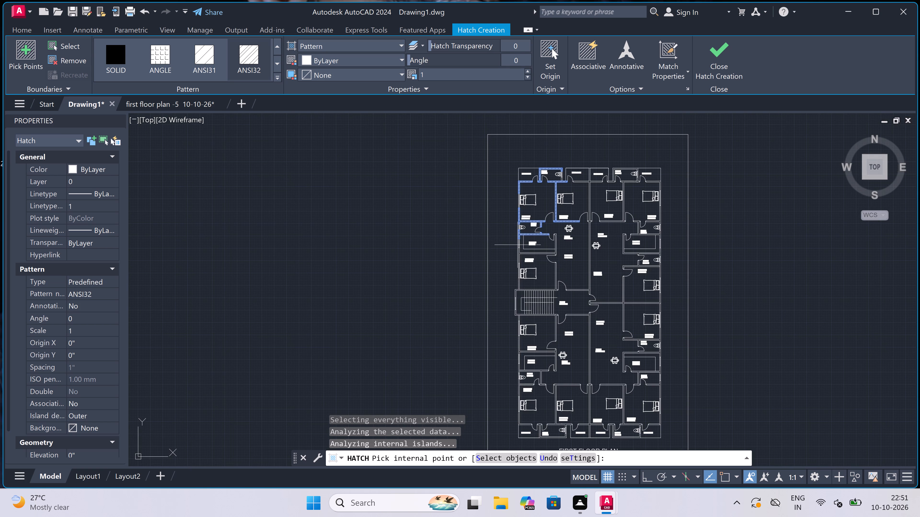
pyautogui.scroll(3, 525, 253)
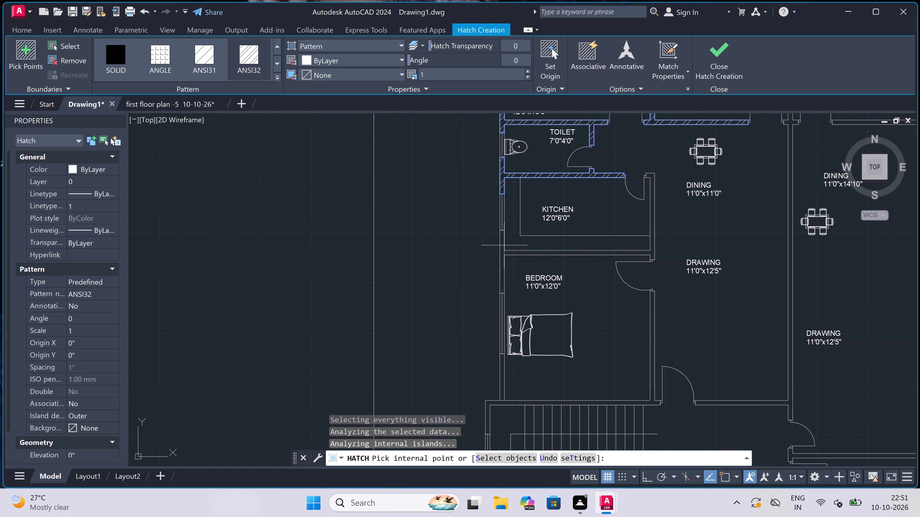
pyautogui.click(502, 250)
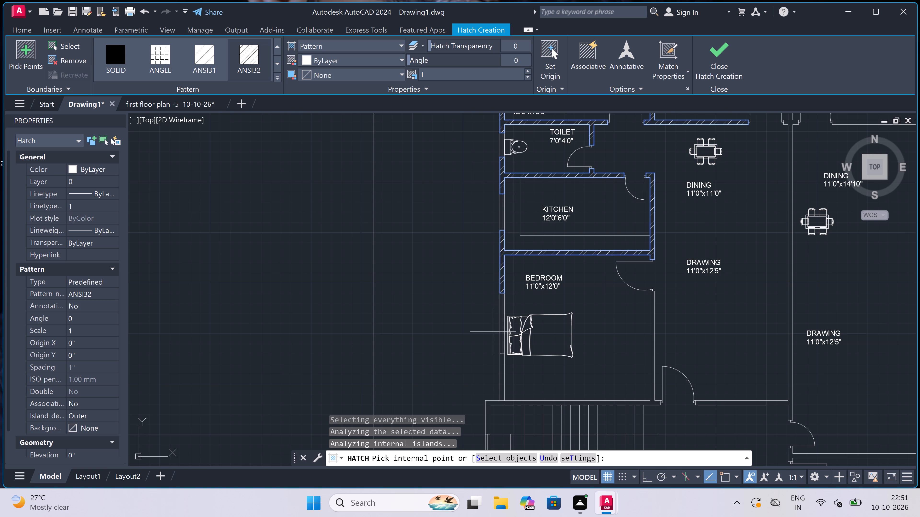
# Hatch the remaining west, east and south walls of the 11'0"x12'0" bedroom north of the staircase, including the staircase's northwest corner.
pyautogui.scroll(-2, 487, 279)
pyautogui.scroll(2, 497, 310)
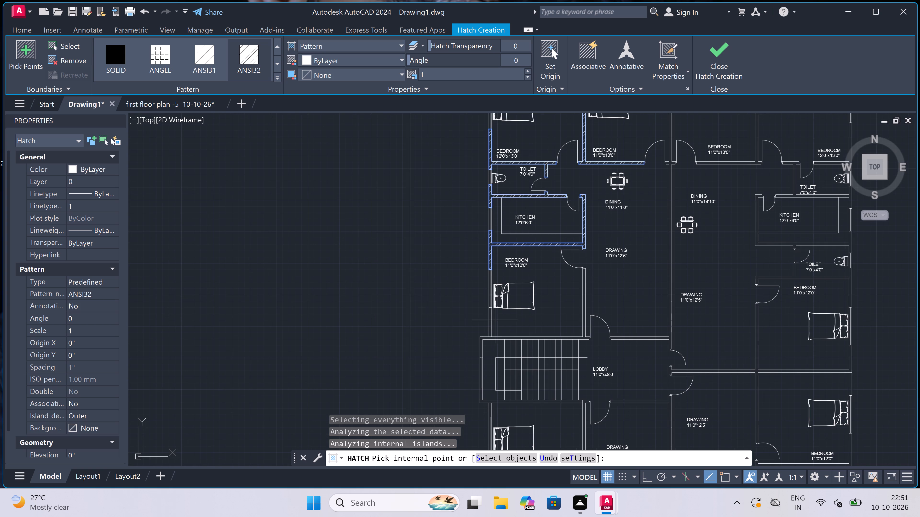
pyautogui.scroll(2, 492, 328)
pyautogui.click(487, 334)
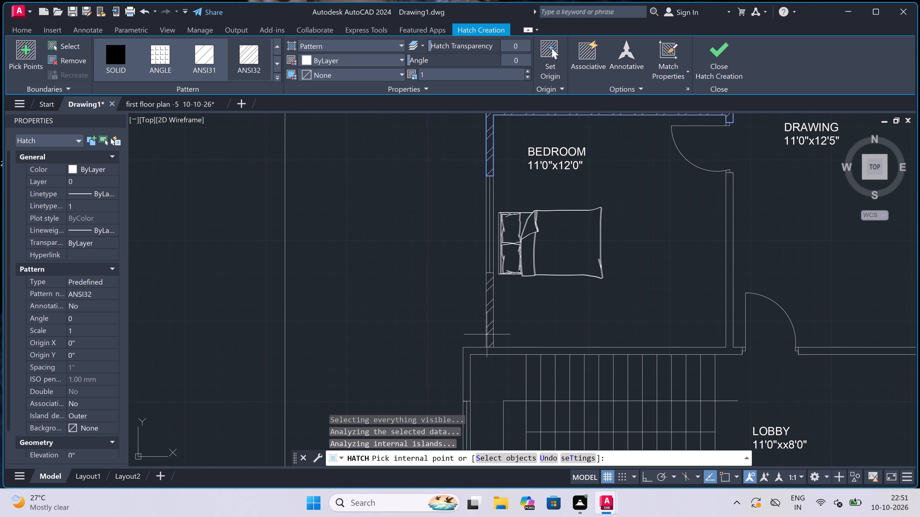
pyautogui.click(524, 351)
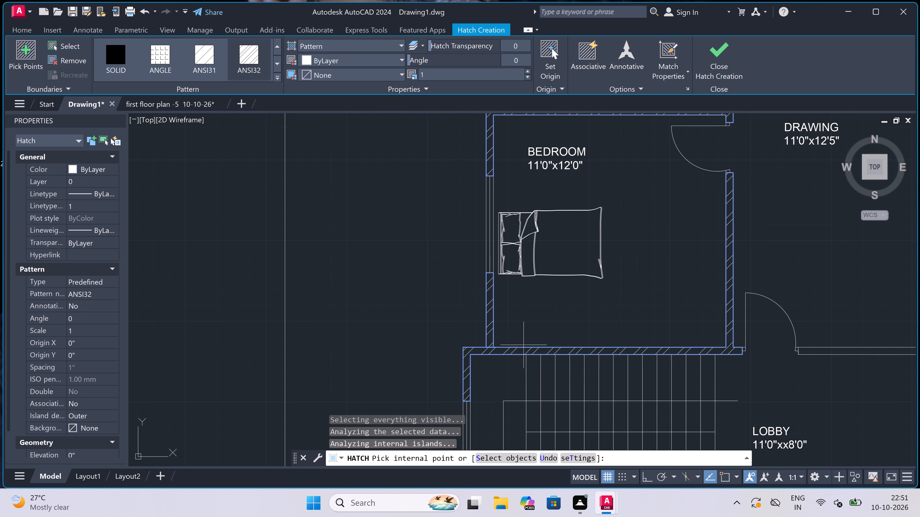
# Hatch the staircase's south wall and its west wall below the window.
pyautogui.scroll(-3, 421, 209)
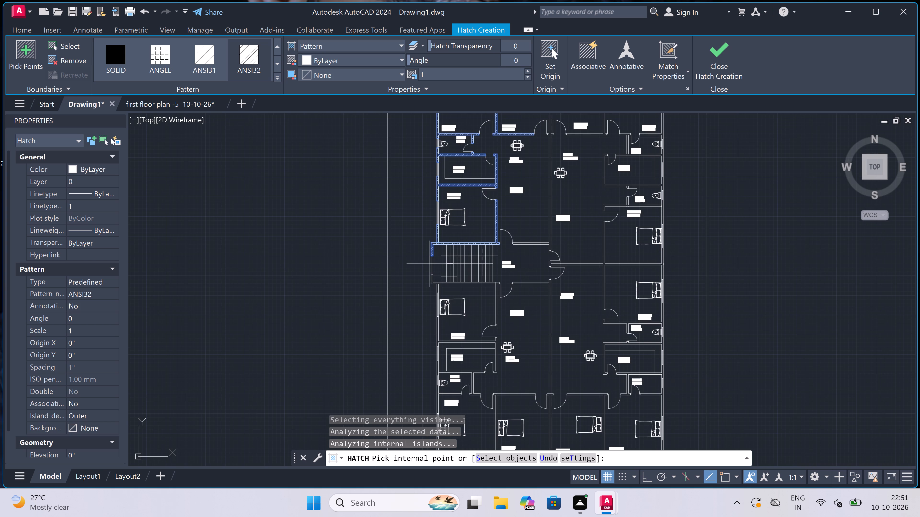
pyautogui.scroll(2, 451, 280)
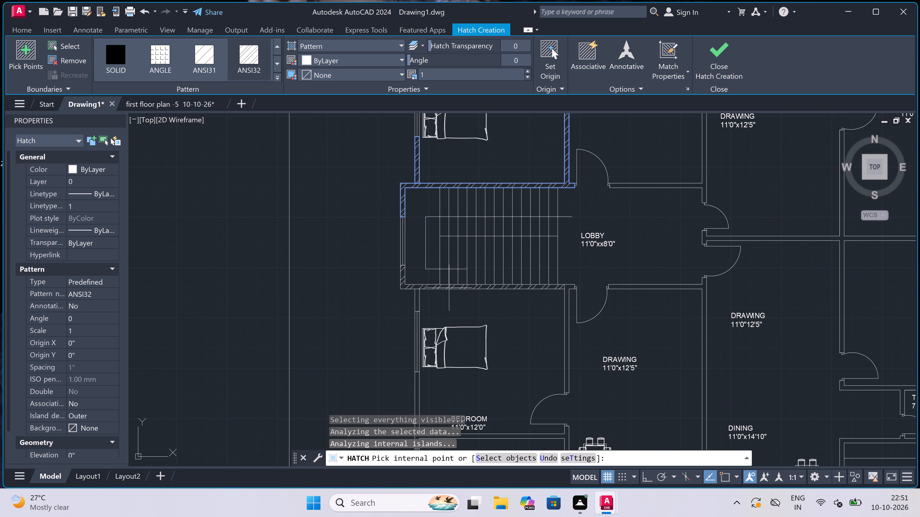
pyautogui.click(449, 288)
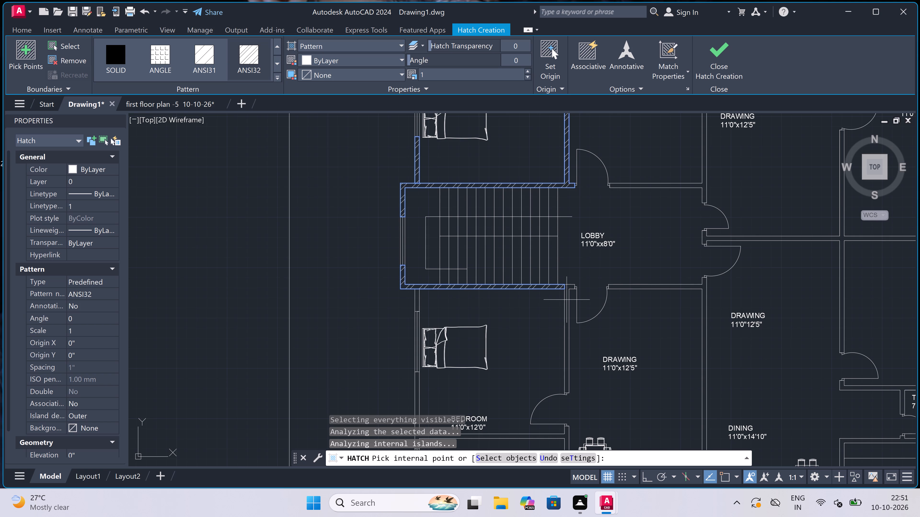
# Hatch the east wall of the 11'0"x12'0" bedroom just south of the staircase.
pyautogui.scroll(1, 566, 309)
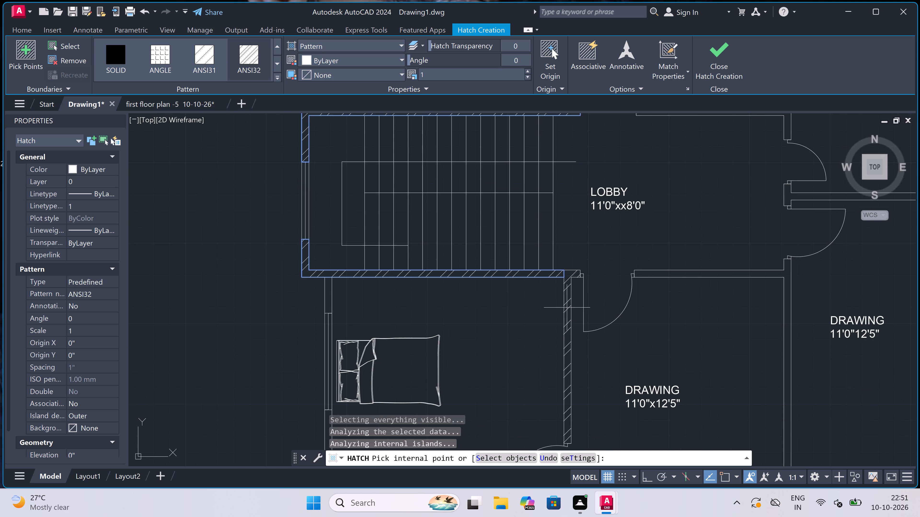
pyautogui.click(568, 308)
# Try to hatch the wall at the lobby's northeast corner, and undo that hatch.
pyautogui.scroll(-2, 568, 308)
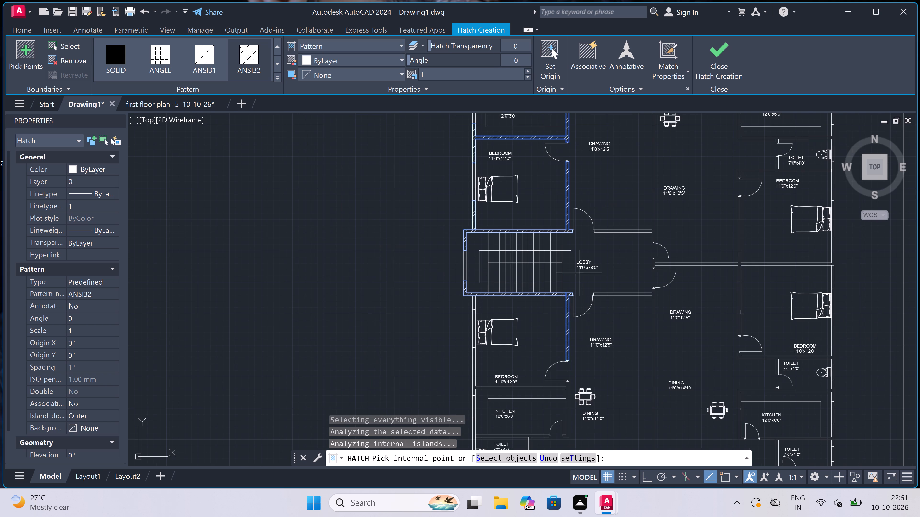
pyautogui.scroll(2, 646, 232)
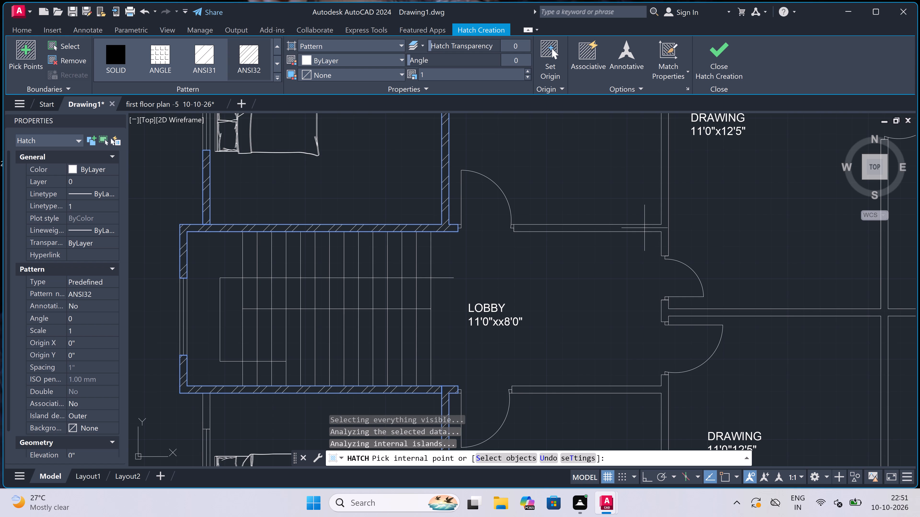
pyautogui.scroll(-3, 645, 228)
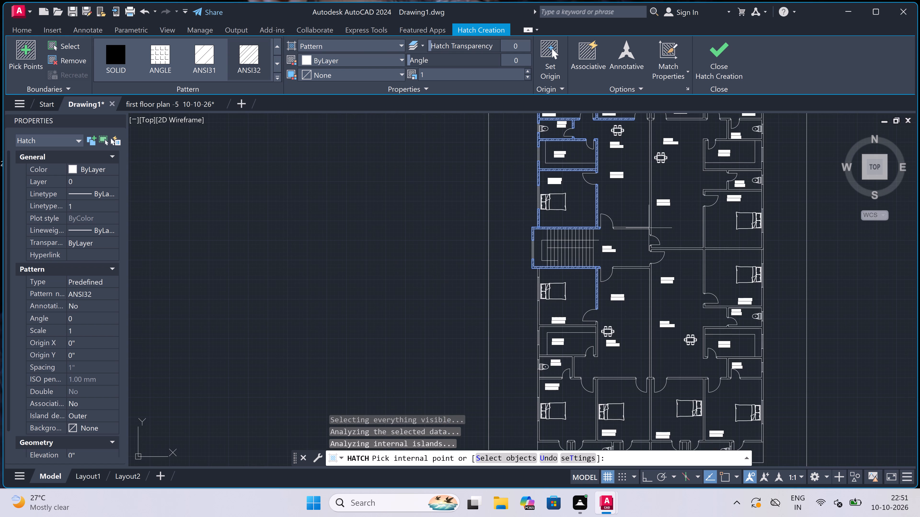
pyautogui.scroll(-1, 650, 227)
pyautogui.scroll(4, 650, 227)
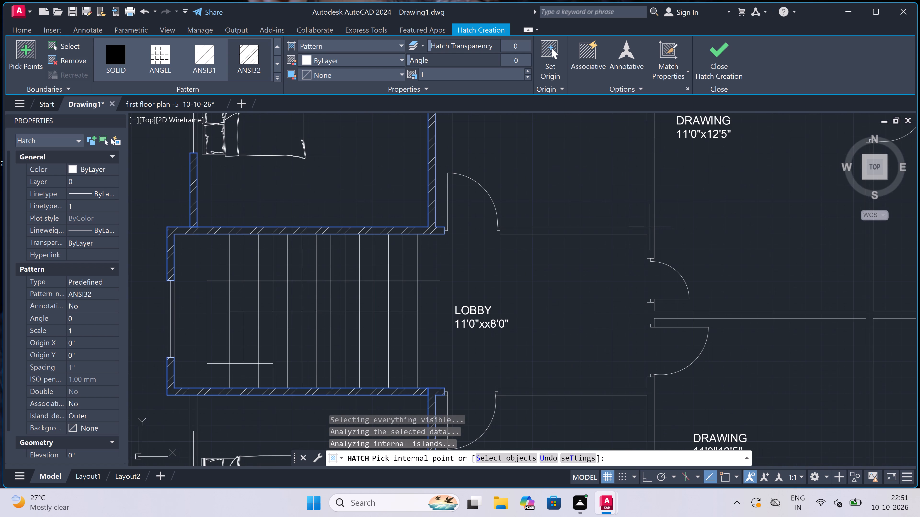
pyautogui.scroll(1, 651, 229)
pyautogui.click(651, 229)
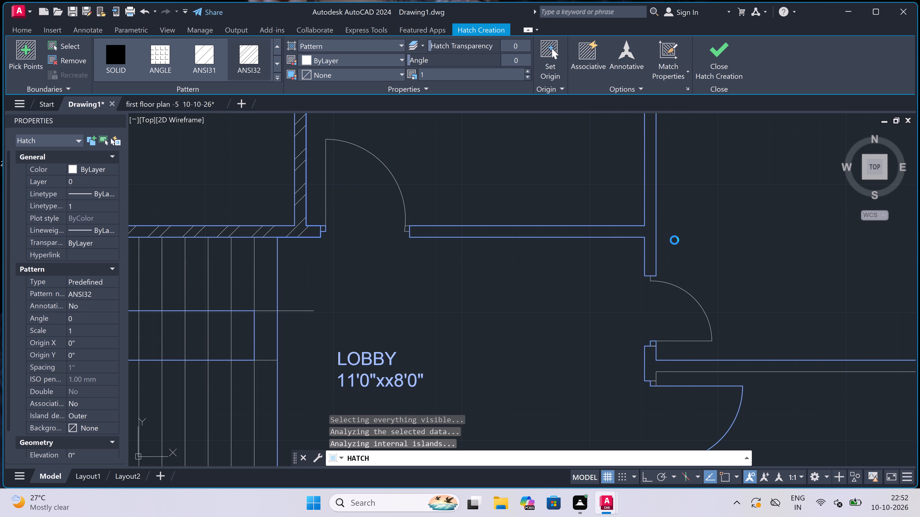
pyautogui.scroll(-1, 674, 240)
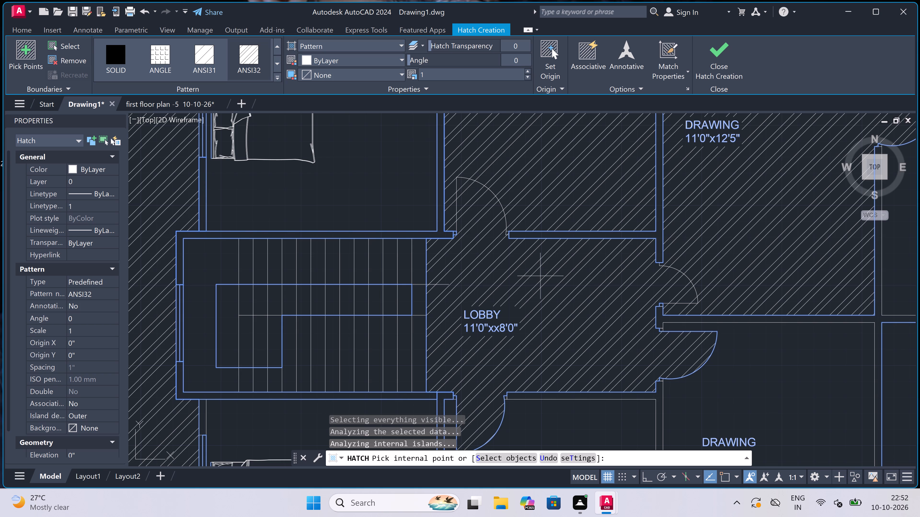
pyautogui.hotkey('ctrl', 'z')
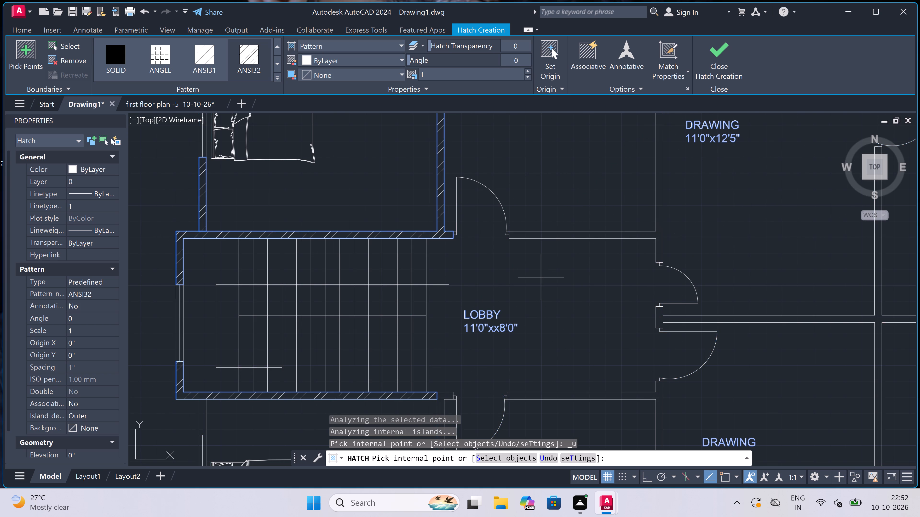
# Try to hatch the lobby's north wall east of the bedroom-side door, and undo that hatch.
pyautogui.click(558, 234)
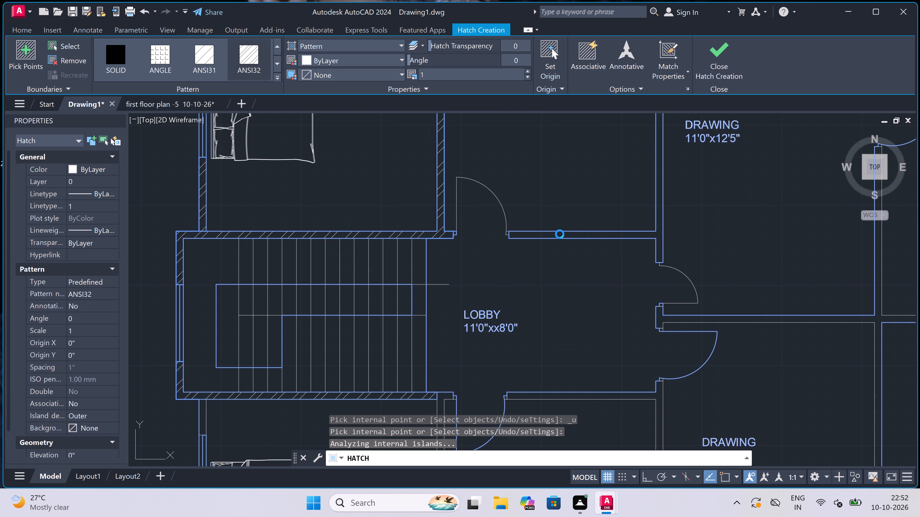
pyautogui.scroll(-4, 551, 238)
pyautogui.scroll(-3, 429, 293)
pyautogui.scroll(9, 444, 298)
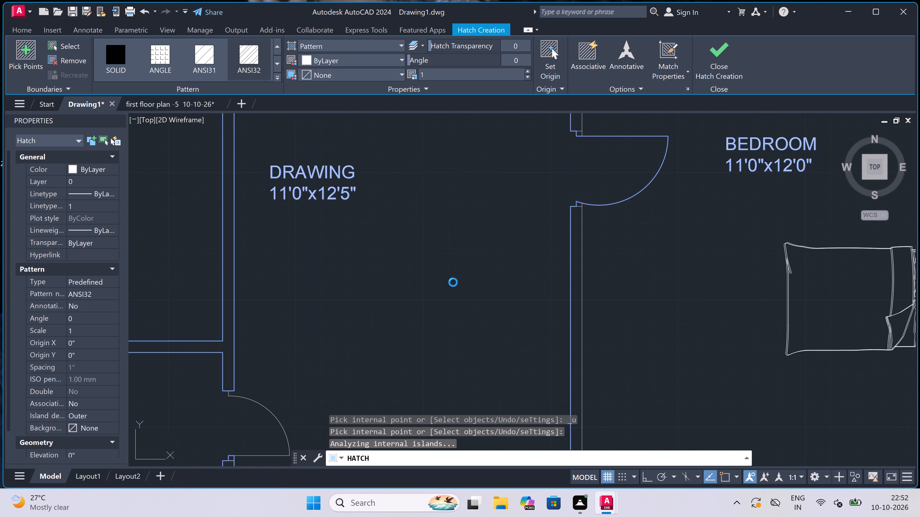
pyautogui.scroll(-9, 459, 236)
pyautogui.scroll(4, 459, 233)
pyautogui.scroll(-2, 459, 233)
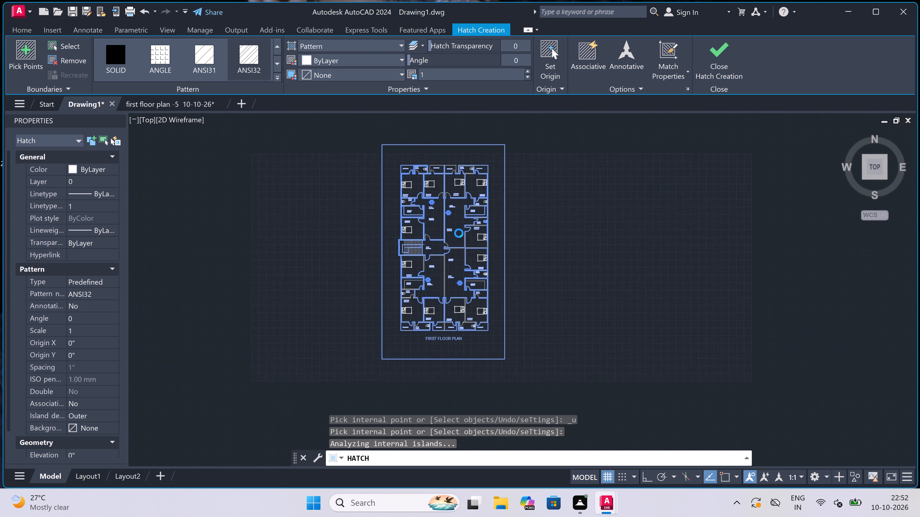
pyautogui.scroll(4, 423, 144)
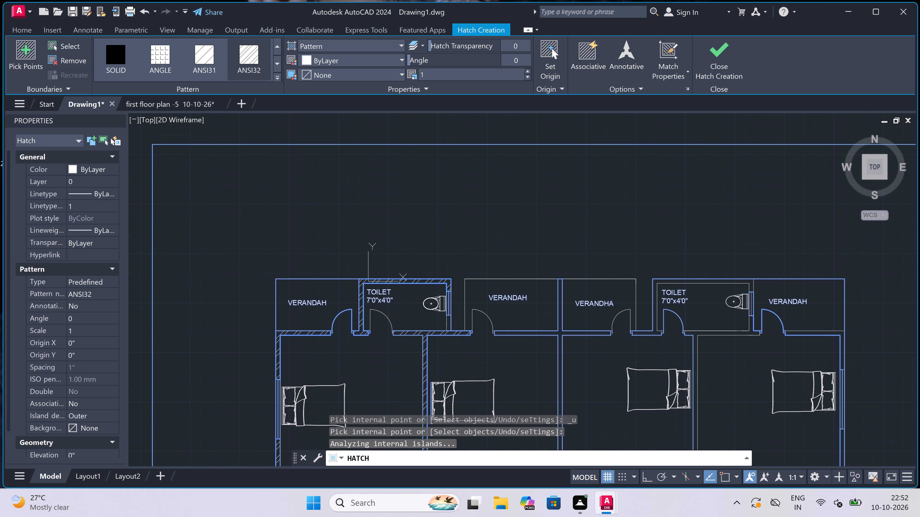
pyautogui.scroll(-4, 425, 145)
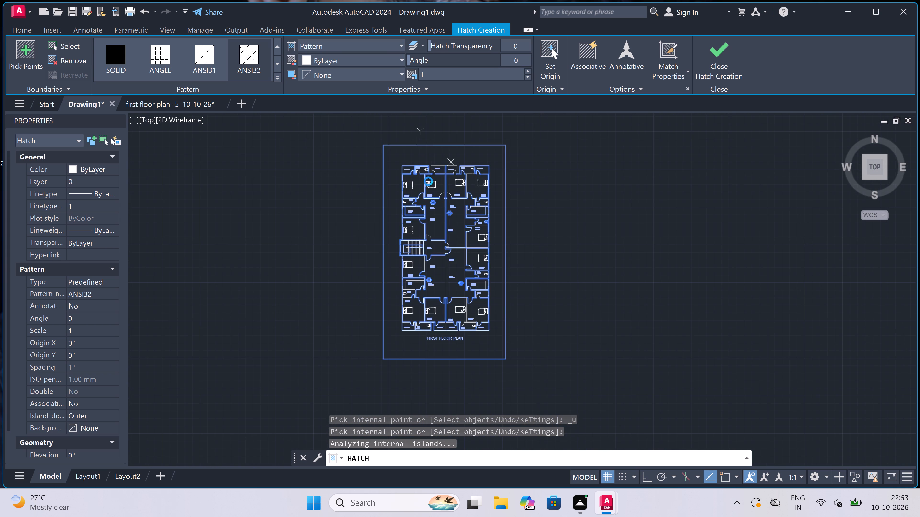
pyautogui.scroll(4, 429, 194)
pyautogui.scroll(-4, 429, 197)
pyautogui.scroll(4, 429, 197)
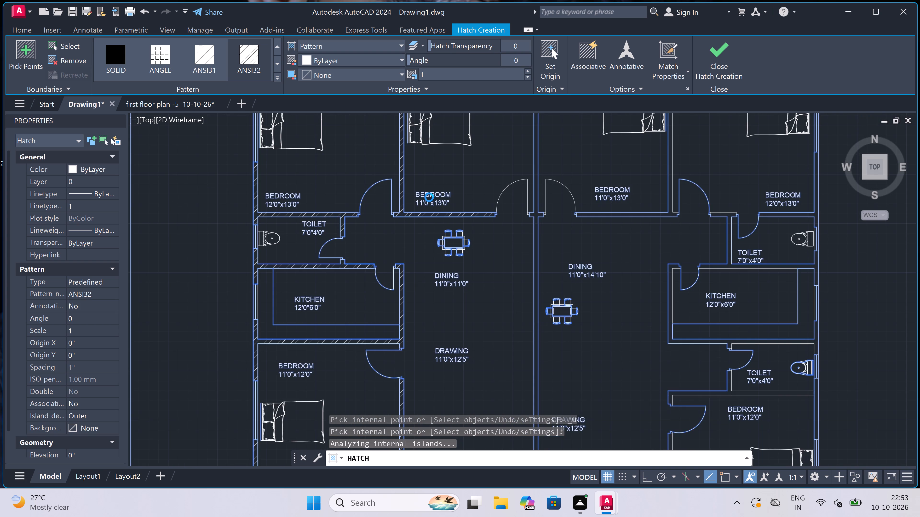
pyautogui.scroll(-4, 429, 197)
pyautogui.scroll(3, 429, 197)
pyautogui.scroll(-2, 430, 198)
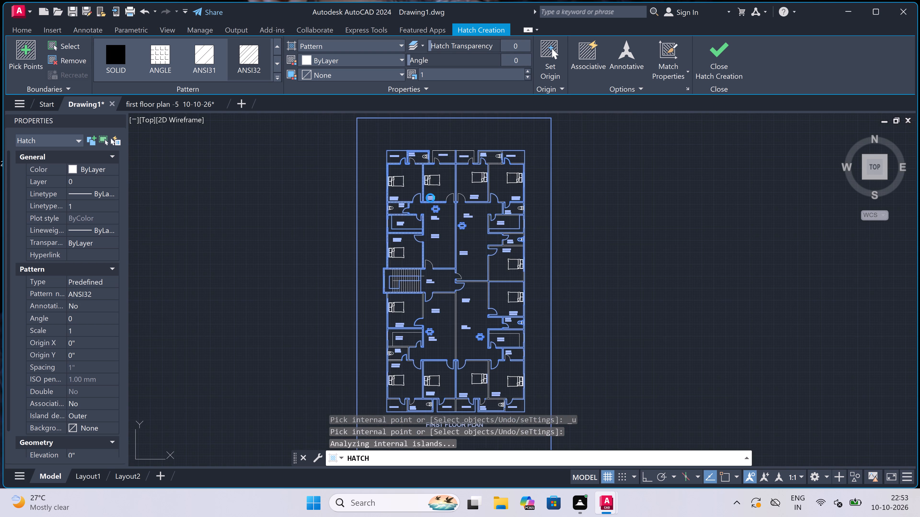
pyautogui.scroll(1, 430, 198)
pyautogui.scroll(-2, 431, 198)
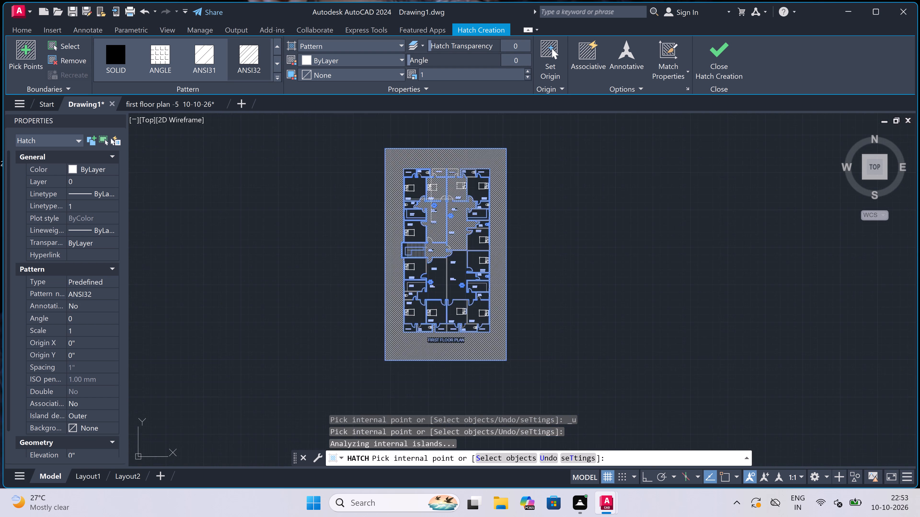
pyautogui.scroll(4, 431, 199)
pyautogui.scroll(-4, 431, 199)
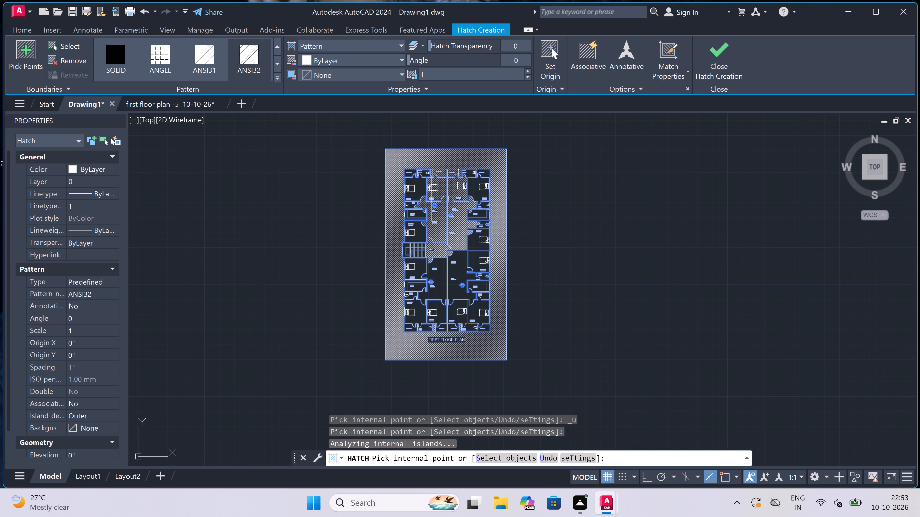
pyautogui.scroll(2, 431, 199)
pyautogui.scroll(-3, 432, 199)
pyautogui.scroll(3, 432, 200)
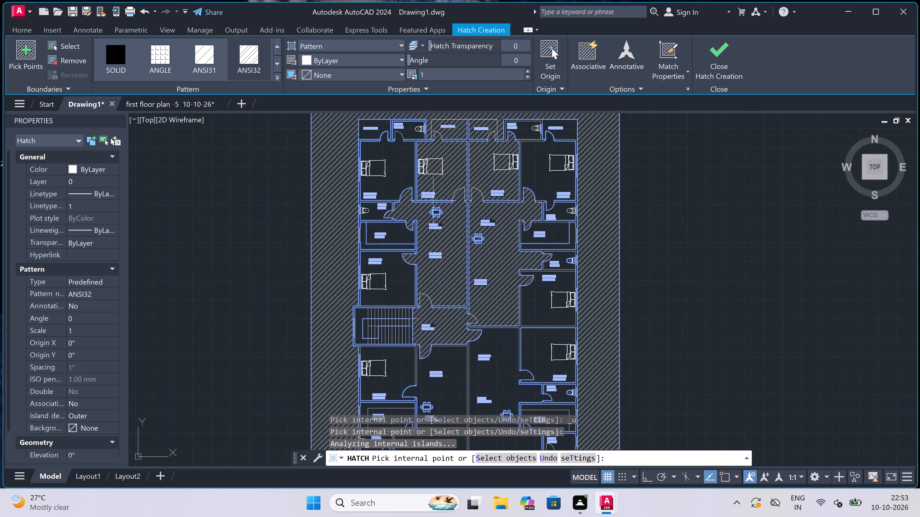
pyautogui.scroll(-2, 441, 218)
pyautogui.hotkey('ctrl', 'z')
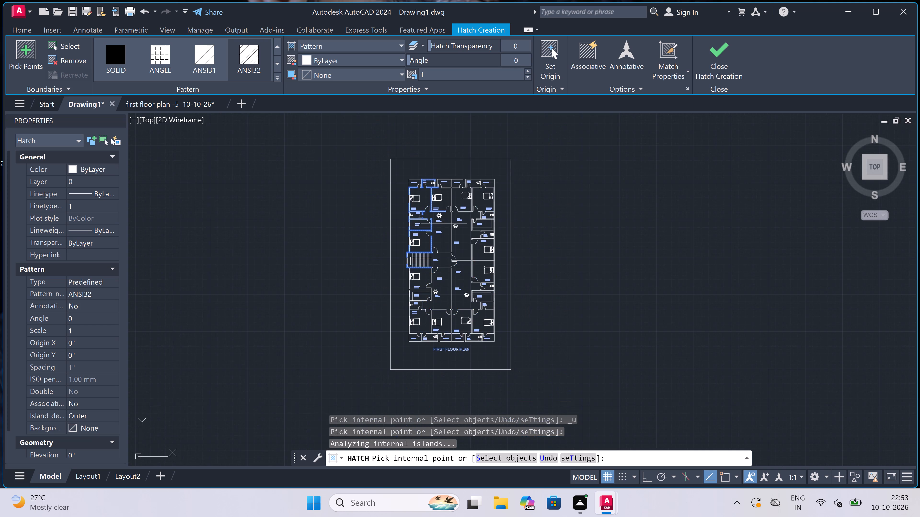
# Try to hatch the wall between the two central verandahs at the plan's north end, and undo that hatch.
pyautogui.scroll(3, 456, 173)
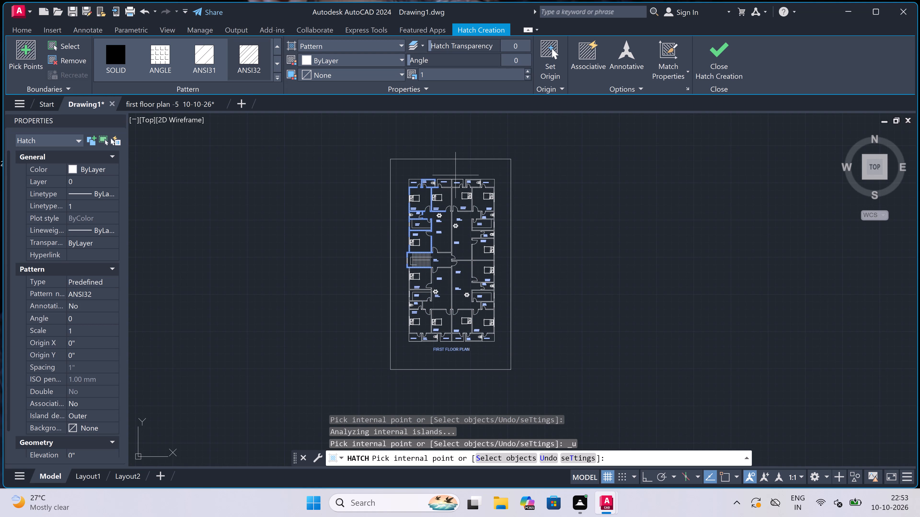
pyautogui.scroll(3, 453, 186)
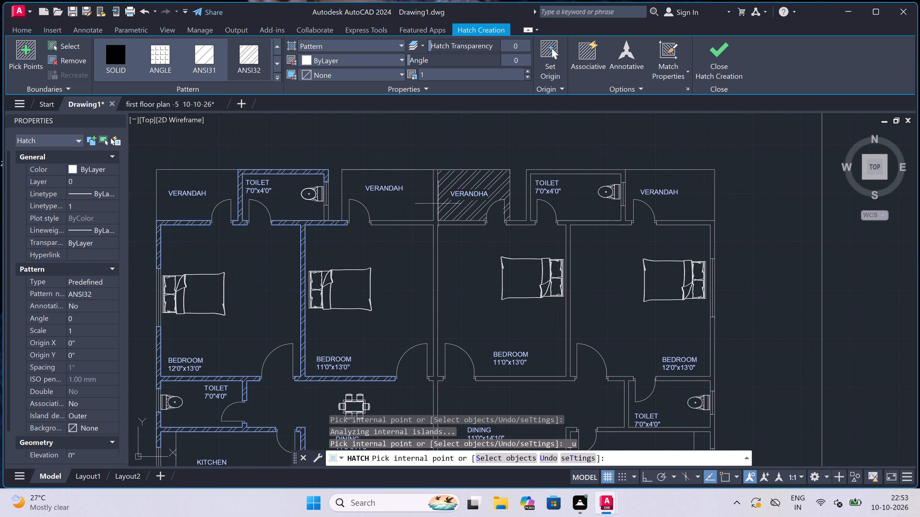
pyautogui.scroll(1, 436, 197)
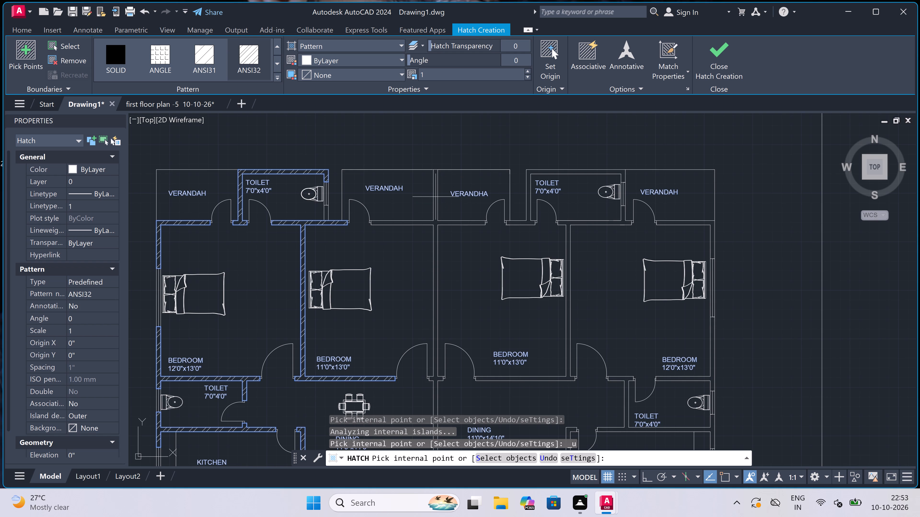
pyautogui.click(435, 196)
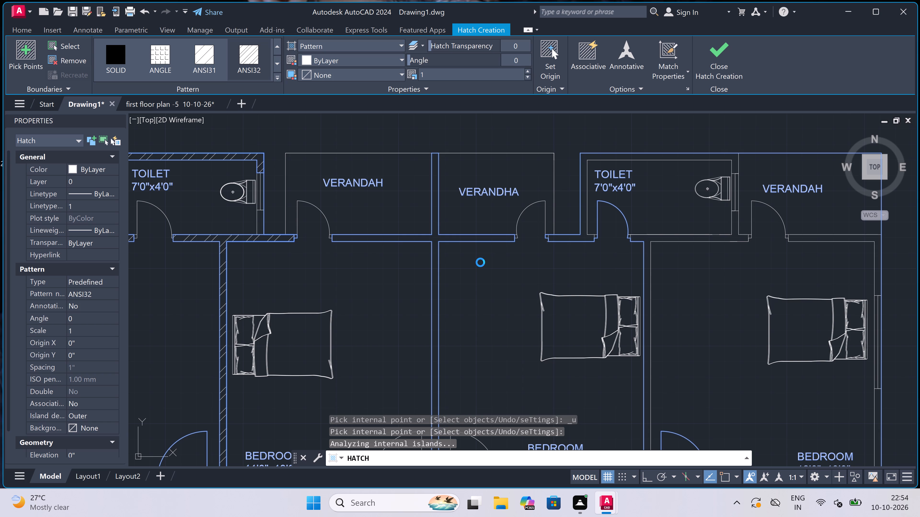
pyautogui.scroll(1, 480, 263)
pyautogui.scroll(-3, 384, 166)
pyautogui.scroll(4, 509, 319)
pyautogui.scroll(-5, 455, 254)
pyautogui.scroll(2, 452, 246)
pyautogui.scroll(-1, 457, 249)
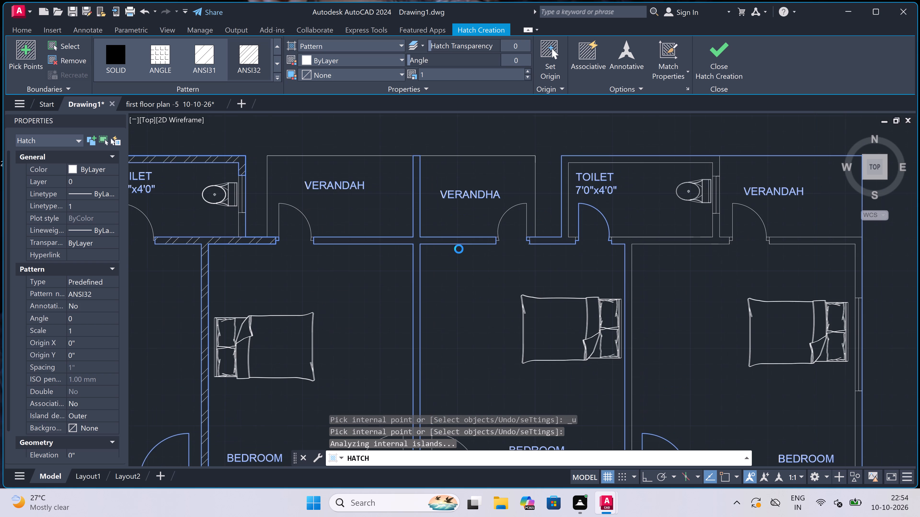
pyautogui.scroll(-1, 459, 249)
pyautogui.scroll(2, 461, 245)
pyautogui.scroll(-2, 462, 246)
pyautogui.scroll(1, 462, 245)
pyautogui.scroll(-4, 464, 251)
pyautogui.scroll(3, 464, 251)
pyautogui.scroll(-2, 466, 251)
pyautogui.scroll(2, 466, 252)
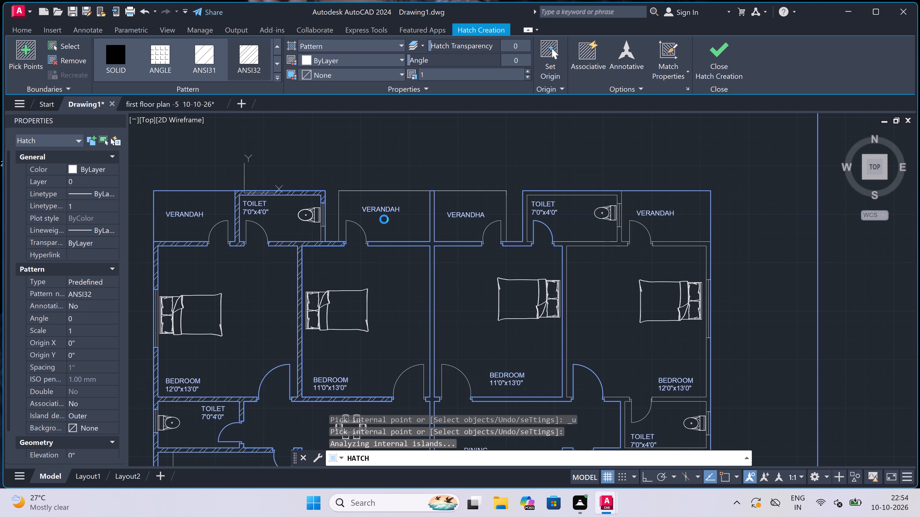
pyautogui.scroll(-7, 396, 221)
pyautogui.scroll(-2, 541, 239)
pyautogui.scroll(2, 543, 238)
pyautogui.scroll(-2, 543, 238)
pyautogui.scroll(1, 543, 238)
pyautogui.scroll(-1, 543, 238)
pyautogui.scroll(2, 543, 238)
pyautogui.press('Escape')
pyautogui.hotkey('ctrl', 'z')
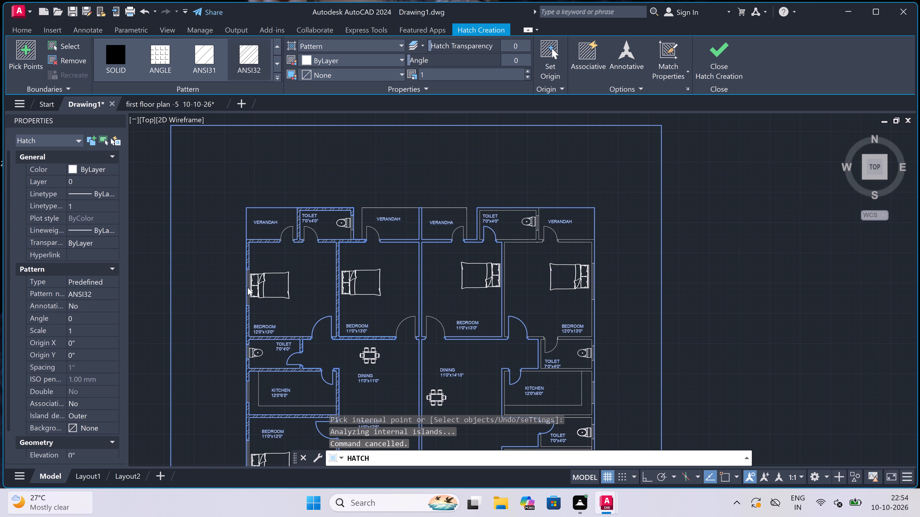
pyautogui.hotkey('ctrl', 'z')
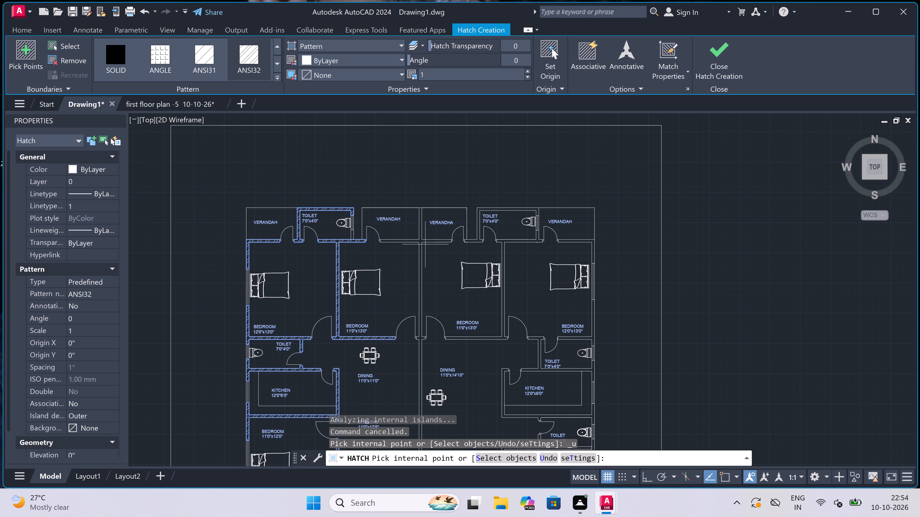
# Hatch the northeast verandah-side toilet's walls, plus the connected east and south walls of the adjoining 11'0"x13'0" bedroom.
pyautogui.scroll(3, 474, 236)
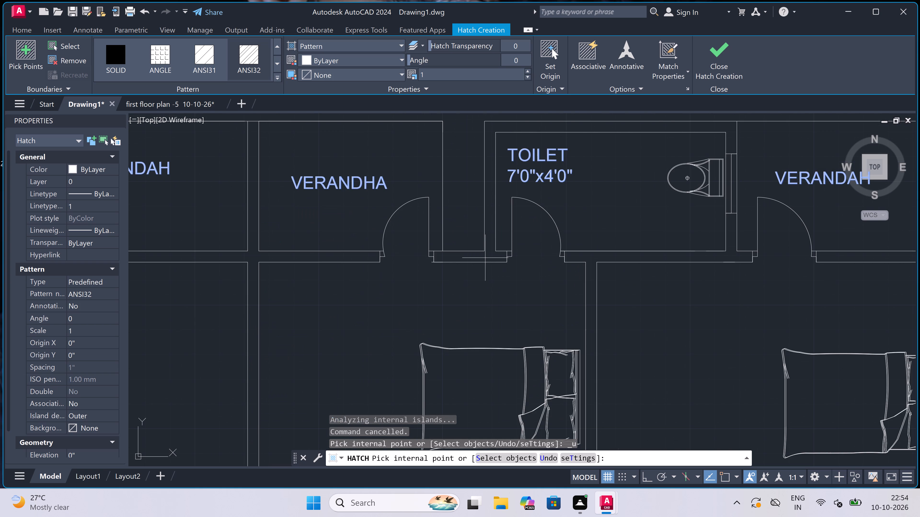
pyautogui.click(486, 252)
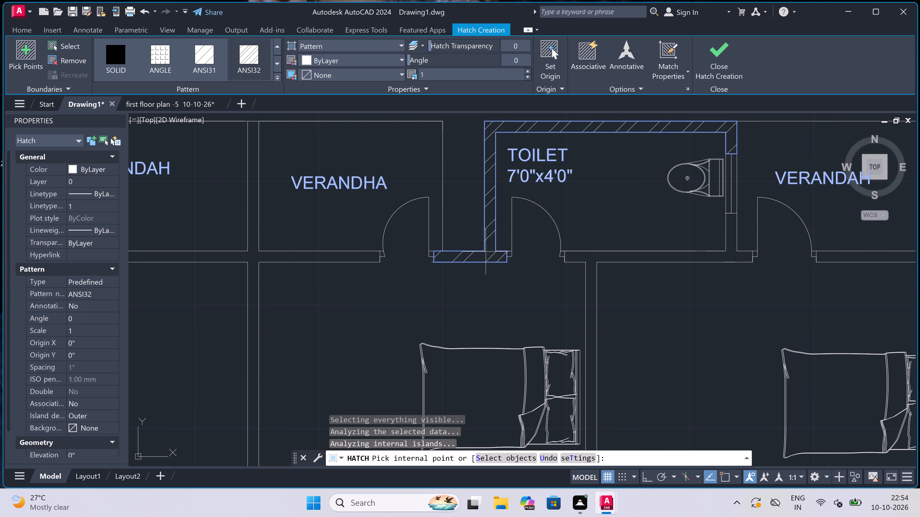
pyautogui.scroll(-3, 484, 250)
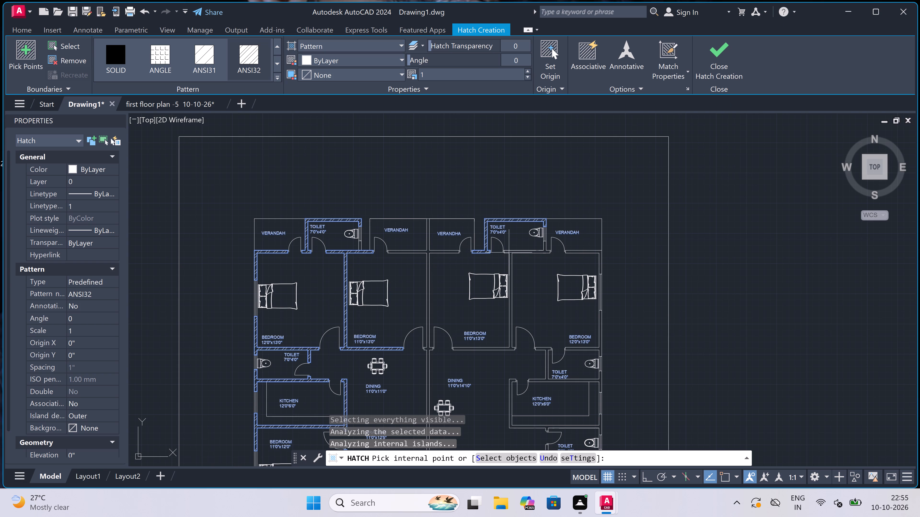
pyautogui.scroll(3, 531, 251)
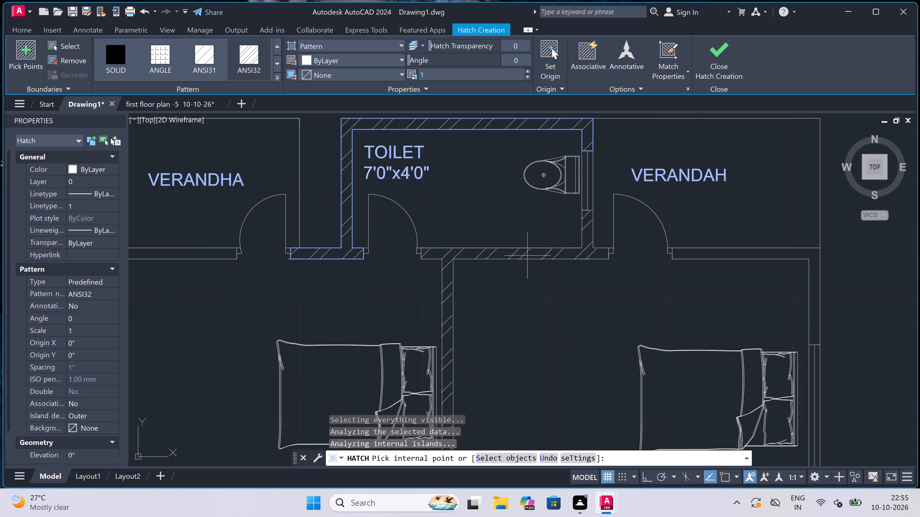
pyautogui.click(527, 256)
# Hatch the northeast 12'0"x13'0" bedroom's north wall east of the verandah door, east wall around the window, and south wall east of the toilet door.
pyautogui.scroll(-1, 527, 247)
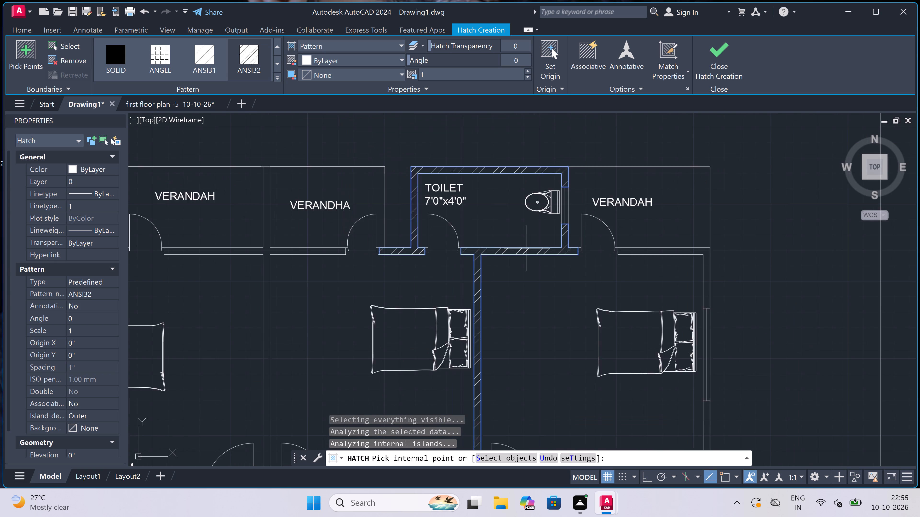
pyautogui.scroll(-2, 527, 247)
pyautogui.scroll(2, 597, 243)
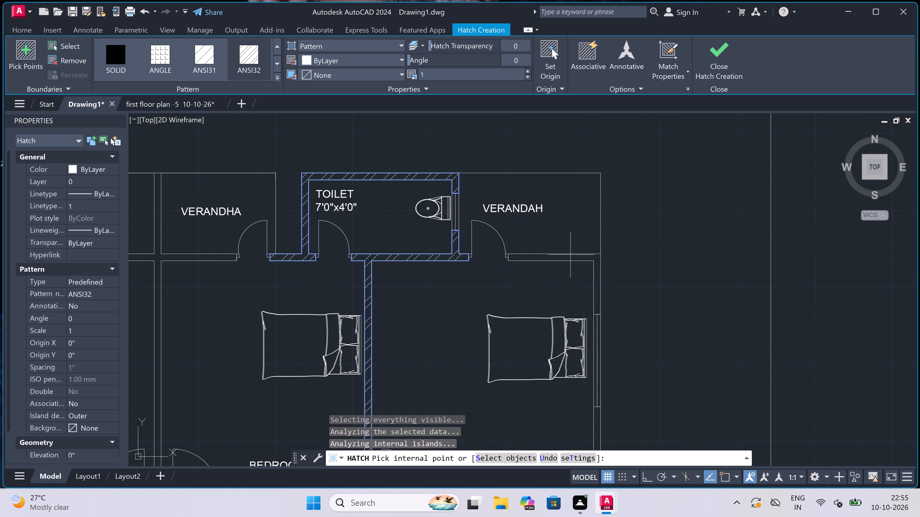
pyautogui.click(569, 256)
pyautogui.scroll(-4, 485, 219)
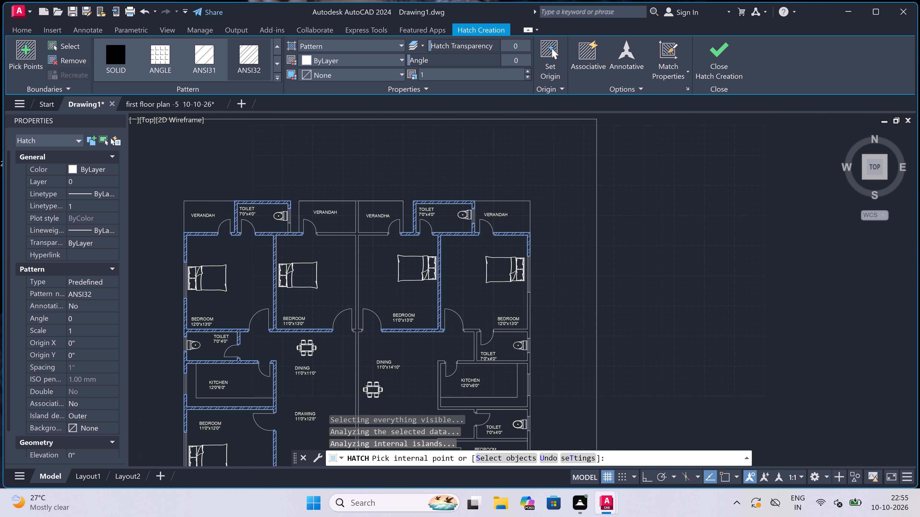
pyautogui.scroll(1, 538, 295)
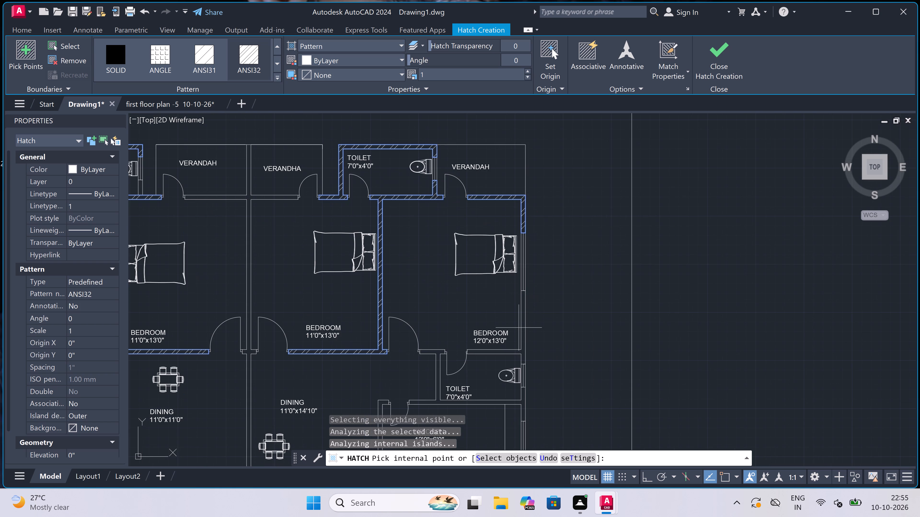
pyautogui.scroll(1, 529, 323)
pyautogui.click(520, 310)
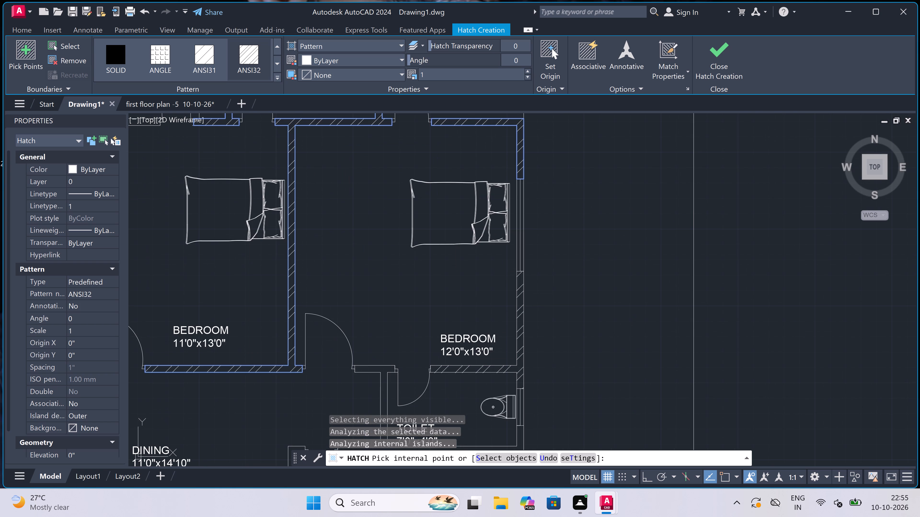
# Hatch the wall between the 7'0"x4'0" toilet and the 12'0"x6'0" kitchen south of the northeast bedroom.
pyautogui.scroll(-5, 456, 275)
pyautogui.scroll(1, 439, 348)
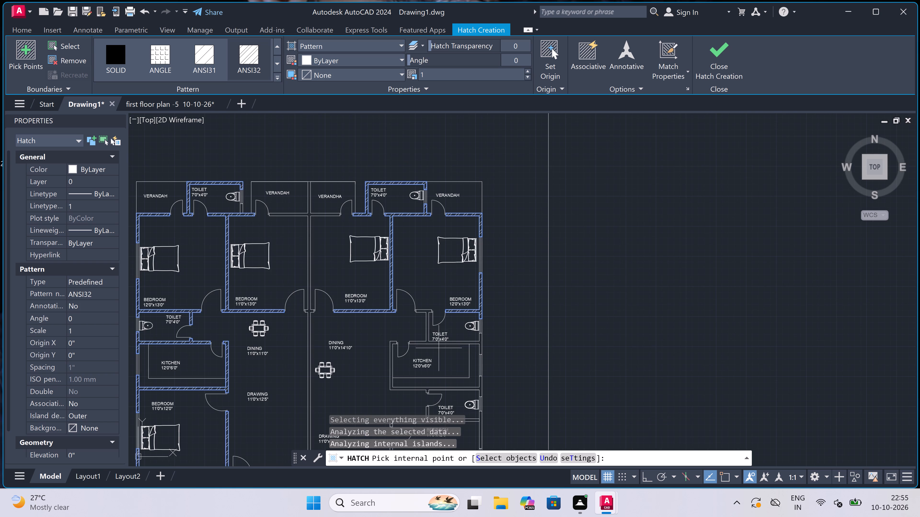
pyautogui.scroll(1, 439, 348)
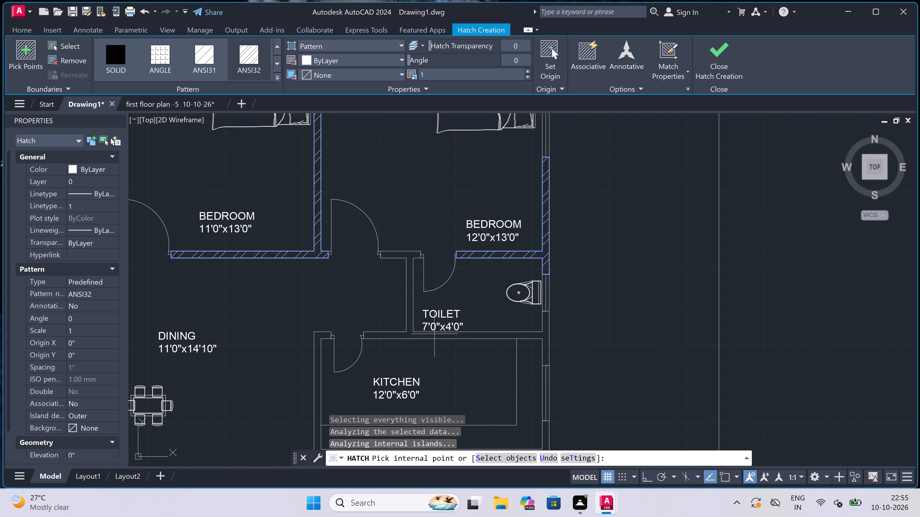
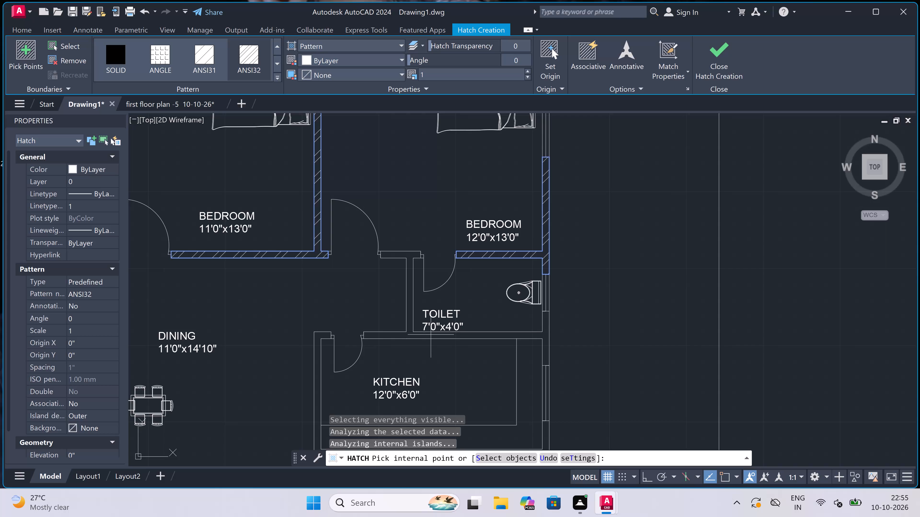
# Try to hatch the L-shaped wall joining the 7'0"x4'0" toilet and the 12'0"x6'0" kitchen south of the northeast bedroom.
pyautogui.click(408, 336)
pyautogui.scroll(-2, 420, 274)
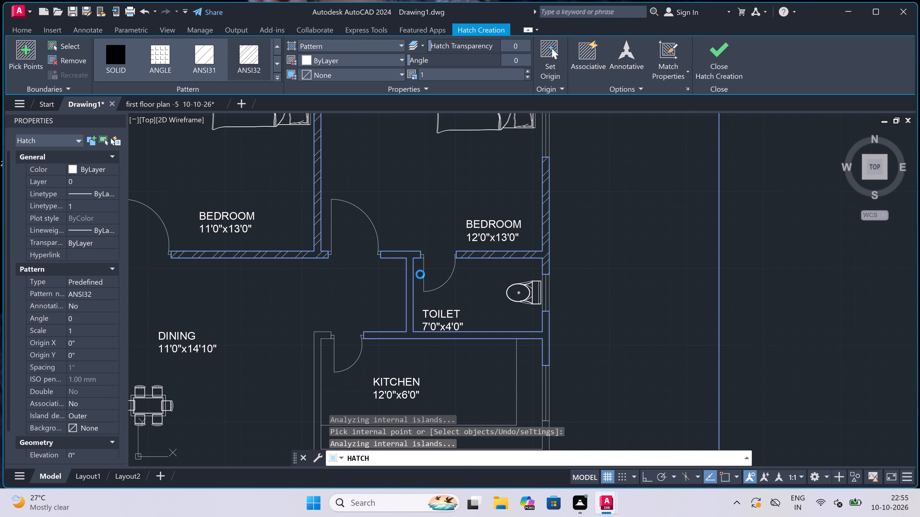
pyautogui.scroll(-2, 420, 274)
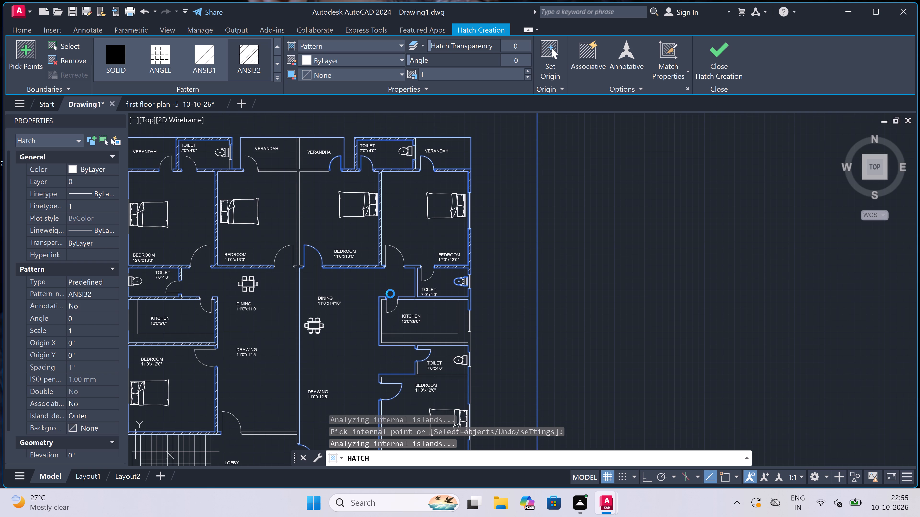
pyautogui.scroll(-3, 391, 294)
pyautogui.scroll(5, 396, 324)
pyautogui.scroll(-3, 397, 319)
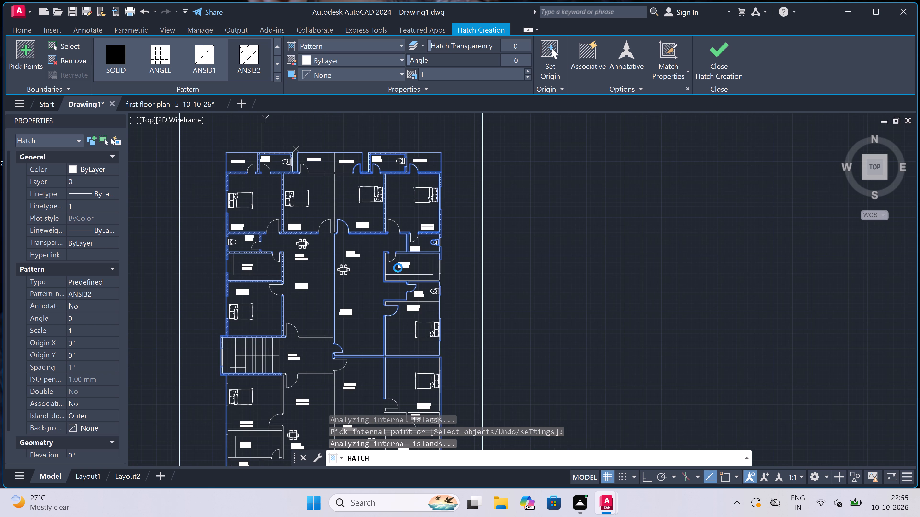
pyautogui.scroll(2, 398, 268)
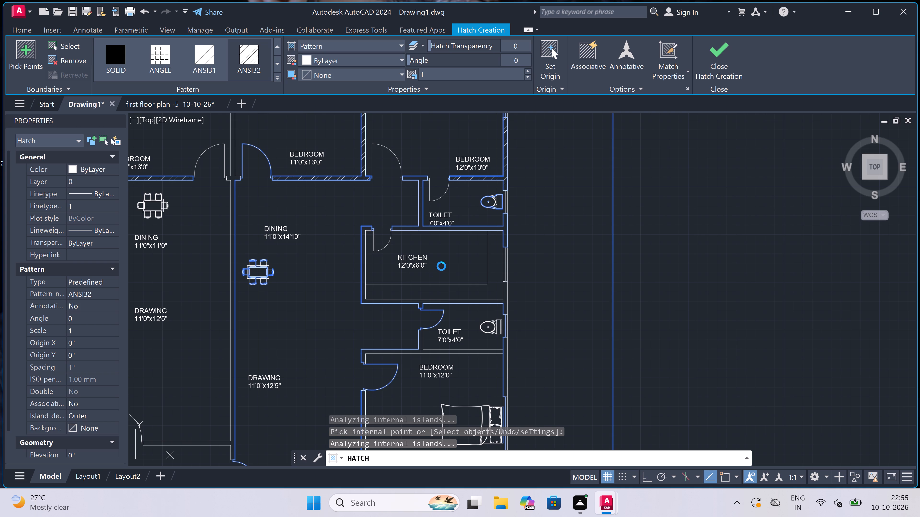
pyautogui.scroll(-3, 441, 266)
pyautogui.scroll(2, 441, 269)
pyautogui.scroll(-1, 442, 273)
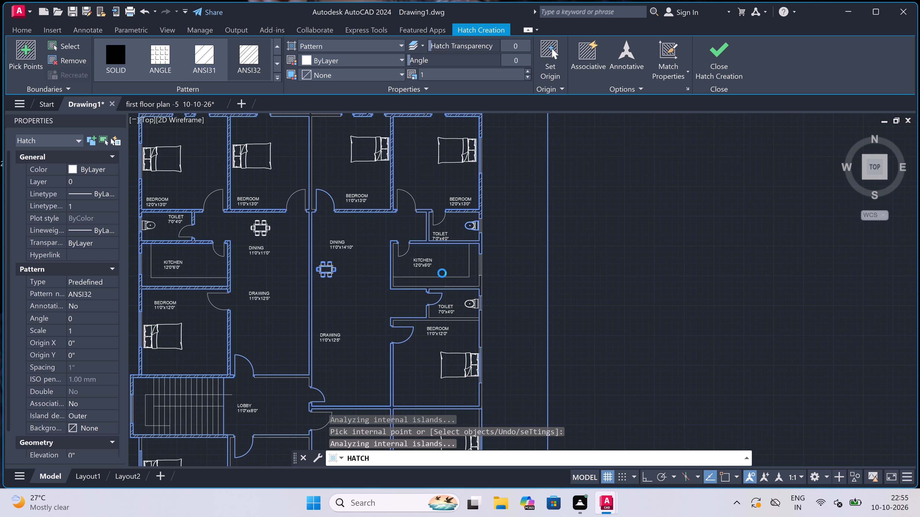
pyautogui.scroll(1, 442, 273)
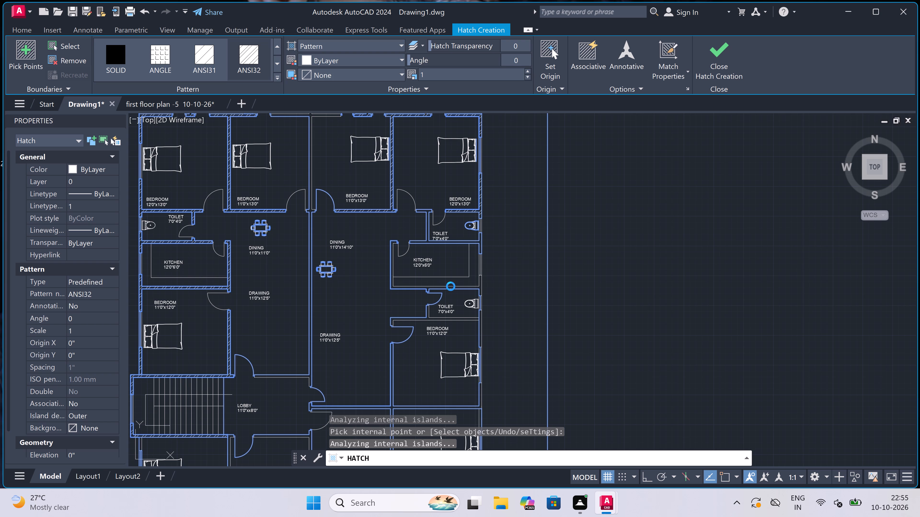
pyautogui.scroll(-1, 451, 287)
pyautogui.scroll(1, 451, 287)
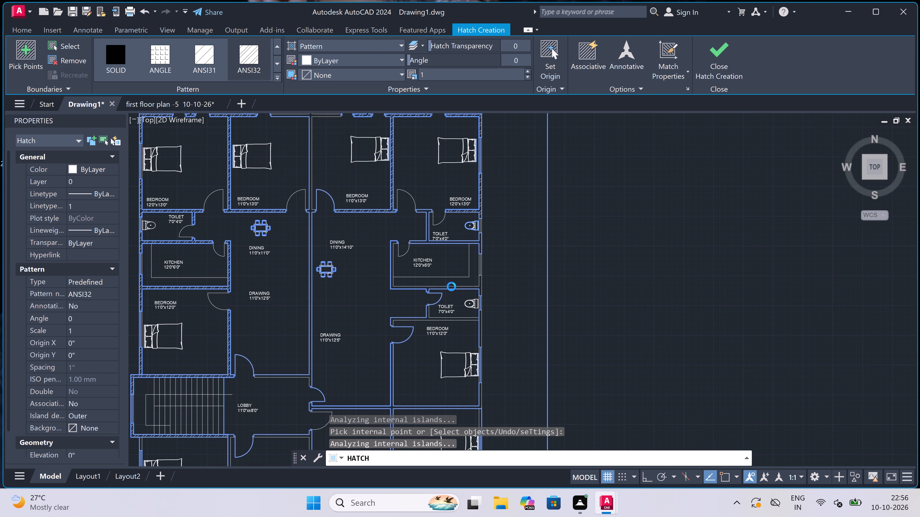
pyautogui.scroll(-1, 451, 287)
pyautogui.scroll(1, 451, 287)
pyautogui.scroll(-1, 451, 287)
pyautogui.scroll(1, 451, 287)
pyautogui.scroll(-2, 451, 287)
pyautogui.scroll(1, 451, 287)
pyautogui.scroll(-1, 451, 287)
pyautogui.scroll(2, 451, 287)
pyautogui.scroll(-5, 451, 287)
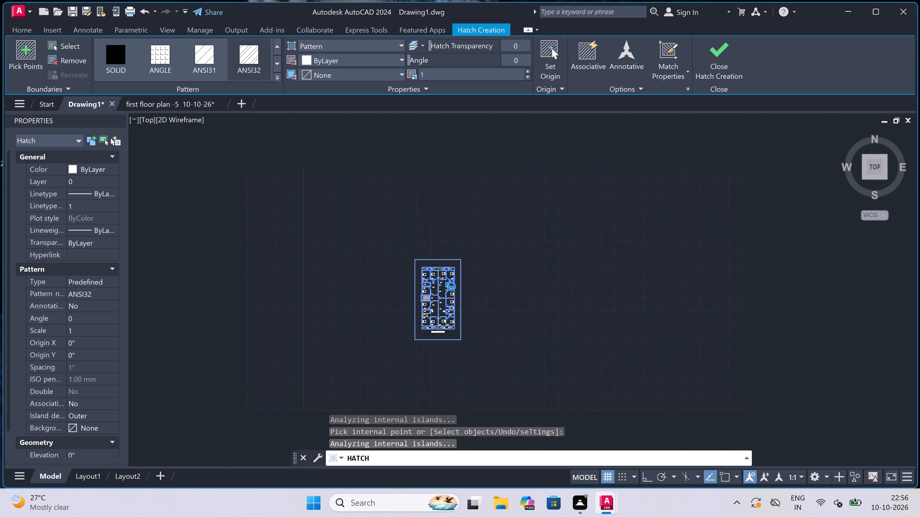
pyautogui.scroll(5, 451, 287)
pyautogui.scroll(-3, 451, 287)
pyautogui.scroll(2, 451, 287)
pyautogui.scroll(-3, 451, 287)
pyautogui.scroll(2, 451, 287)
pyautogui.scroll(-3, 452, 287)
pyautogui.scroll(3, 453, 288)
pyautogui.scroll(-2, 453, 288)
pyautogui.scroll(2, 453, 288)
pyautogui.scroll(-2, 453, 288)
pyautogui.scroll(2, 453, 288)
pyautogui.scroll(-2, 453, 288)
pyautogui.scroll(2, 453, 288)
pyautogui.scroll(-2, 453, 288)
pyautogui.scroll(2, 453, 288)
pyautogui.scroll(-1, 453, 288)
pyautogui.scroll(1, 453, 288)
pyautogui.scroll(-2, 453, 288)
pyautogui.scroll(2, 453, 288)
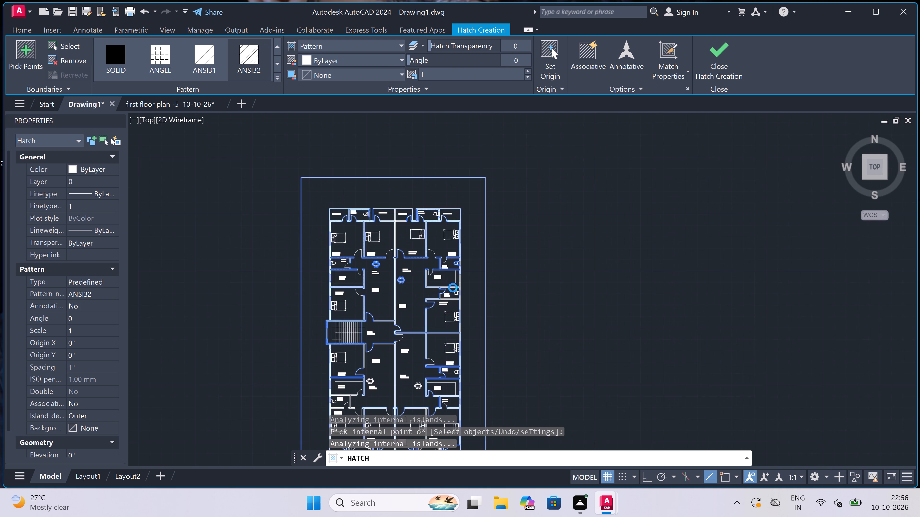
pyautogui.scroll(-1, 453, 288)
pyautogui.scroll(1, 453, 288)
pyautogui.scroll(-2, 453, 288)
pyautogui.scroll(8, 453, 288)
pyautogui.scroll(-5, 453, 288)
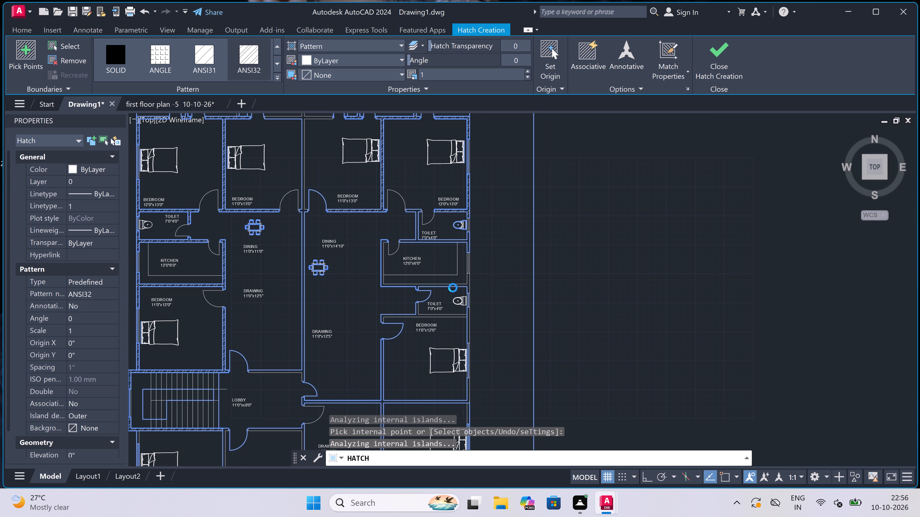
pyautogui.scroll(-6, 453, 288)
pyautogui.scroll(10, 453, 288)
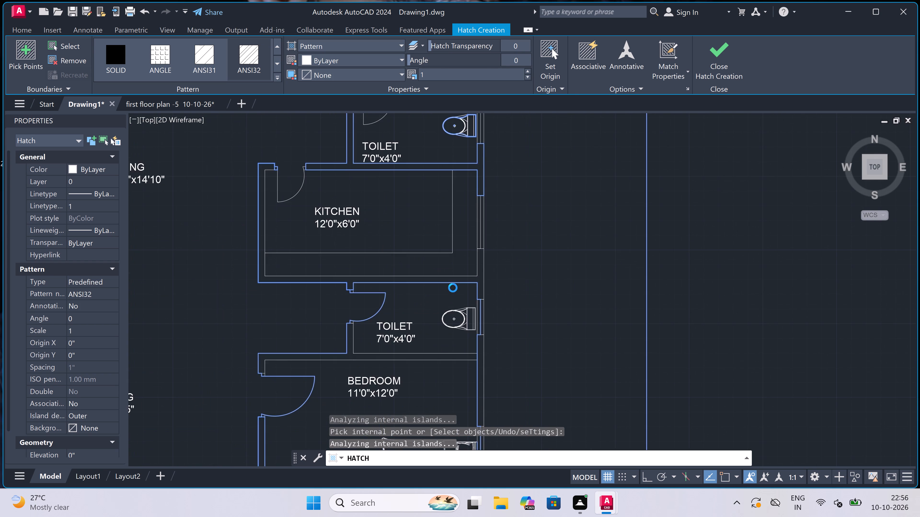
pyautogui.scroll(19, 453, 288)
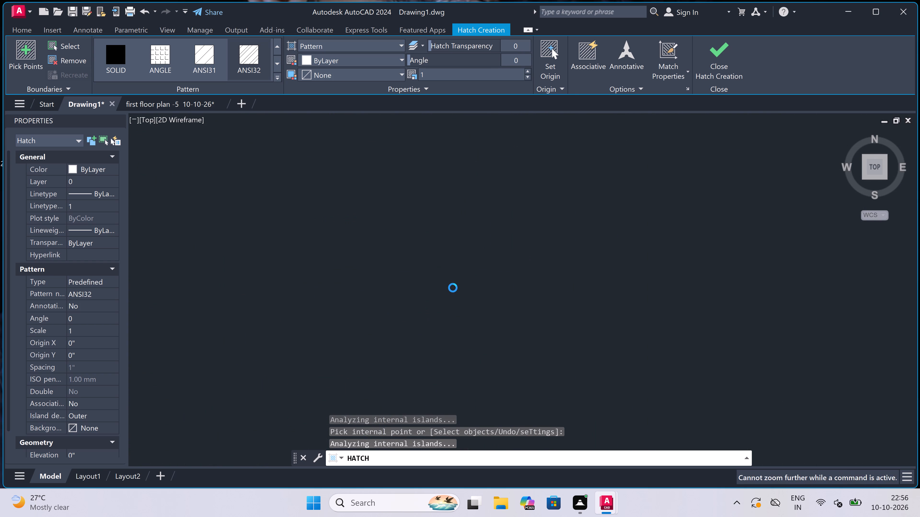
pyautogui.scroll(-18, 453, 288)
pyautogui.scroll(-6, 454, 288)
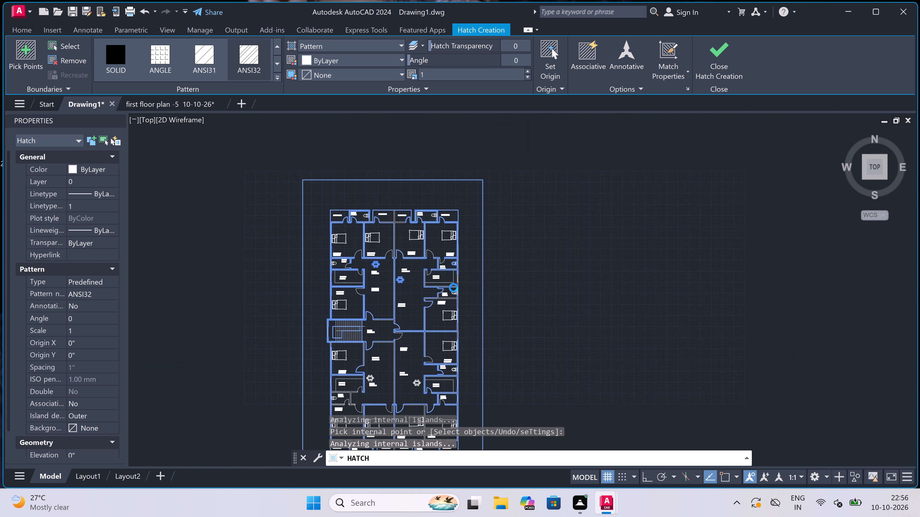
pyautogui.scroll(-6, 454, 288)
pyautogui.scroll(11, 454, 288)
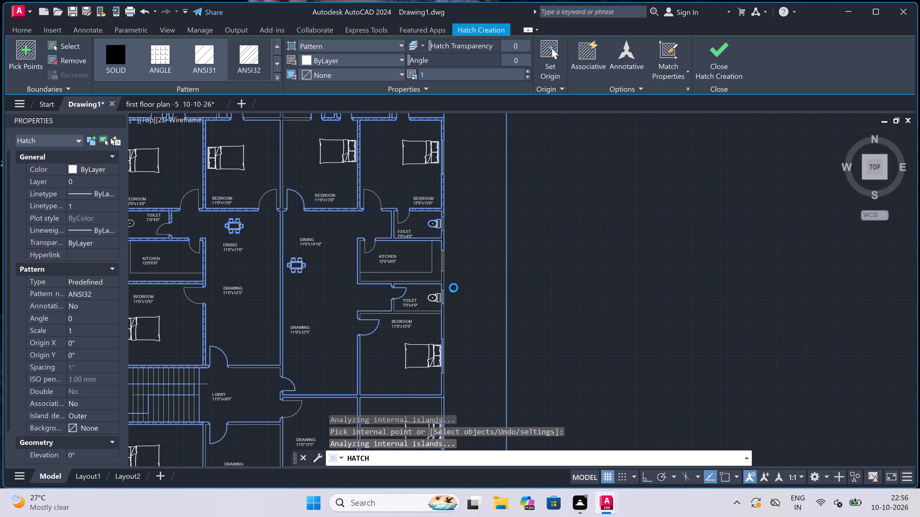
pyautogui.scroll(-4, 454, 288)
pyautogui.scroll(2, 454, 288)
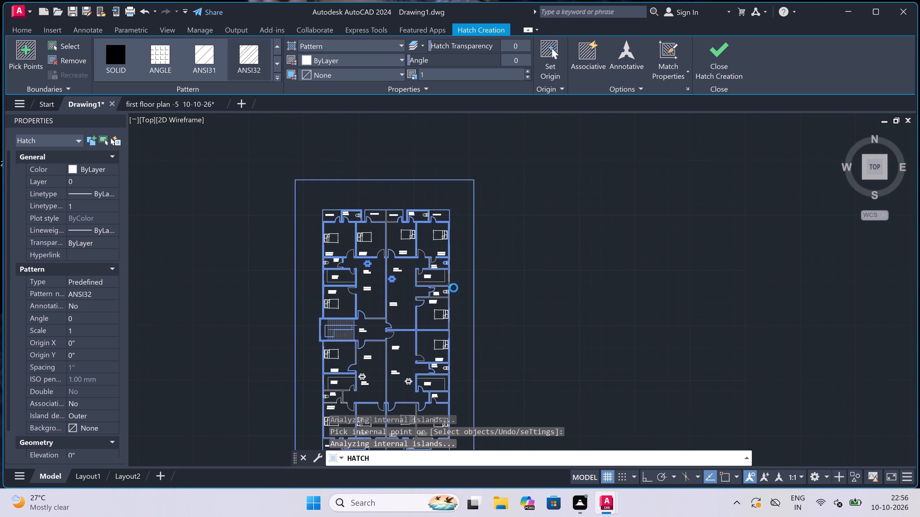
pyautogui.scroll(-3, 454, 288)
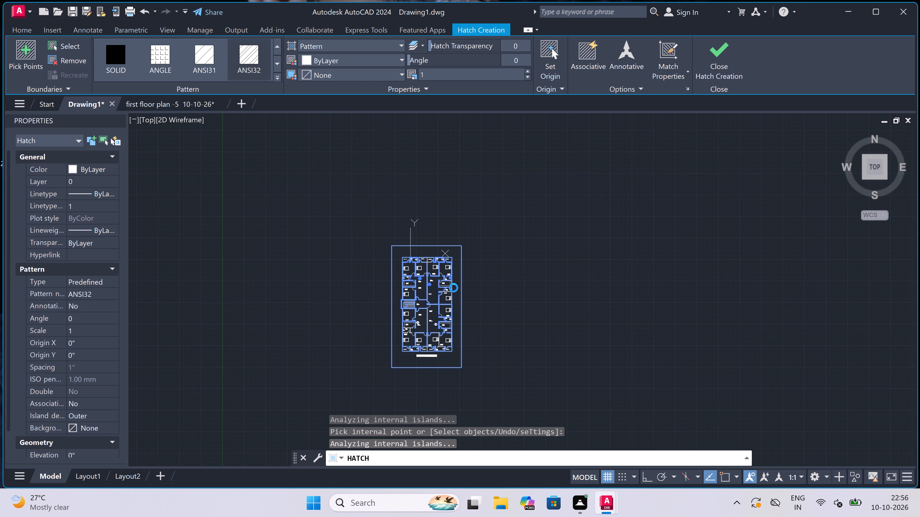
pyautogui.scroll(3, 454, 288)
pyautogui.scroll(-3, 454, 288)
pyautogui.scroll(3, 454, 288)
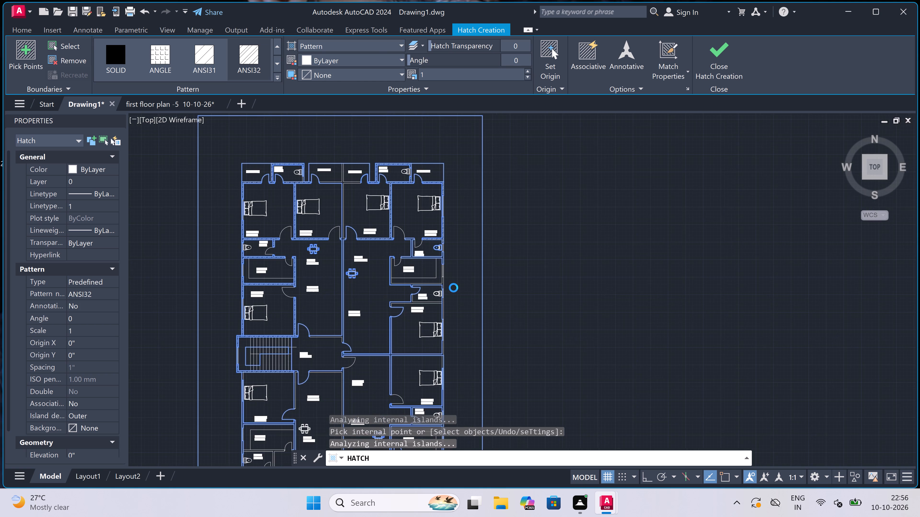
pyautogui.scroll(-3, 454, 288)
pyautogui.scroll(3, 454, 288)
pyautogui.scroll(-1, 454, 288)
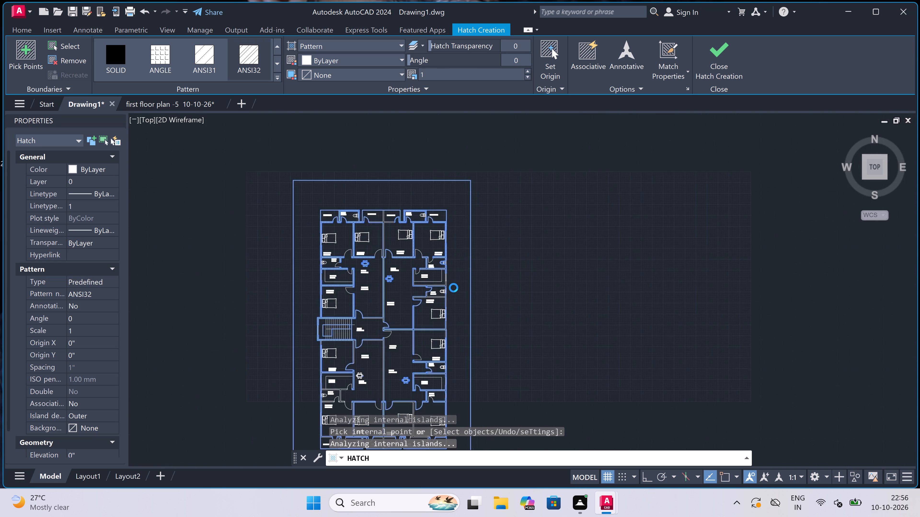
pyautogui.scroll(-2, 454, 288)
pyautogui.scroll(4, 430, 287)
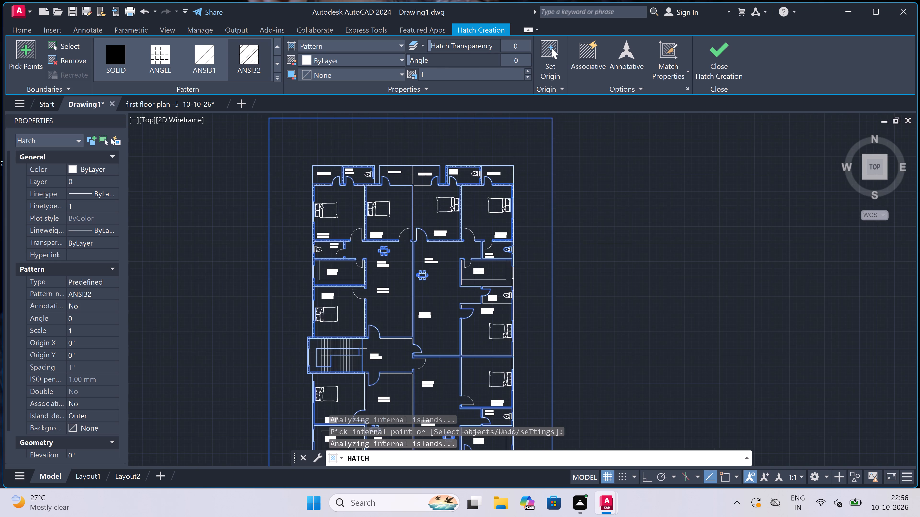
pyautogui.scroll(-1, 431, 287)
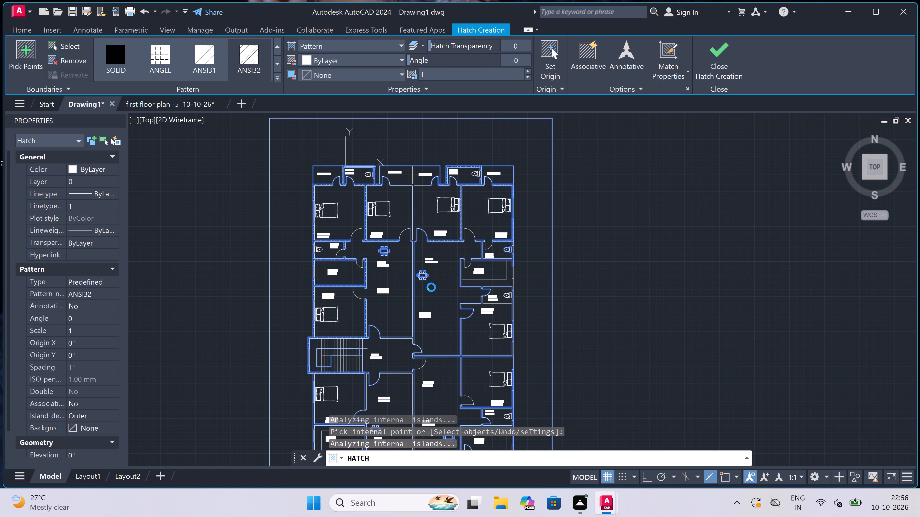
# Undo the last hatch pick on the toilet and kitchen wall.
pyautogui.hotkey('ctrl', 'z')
# Minimize the AutoCAD window.
pyautogui.click(849, 10)
pyautogui.click(848, 7)
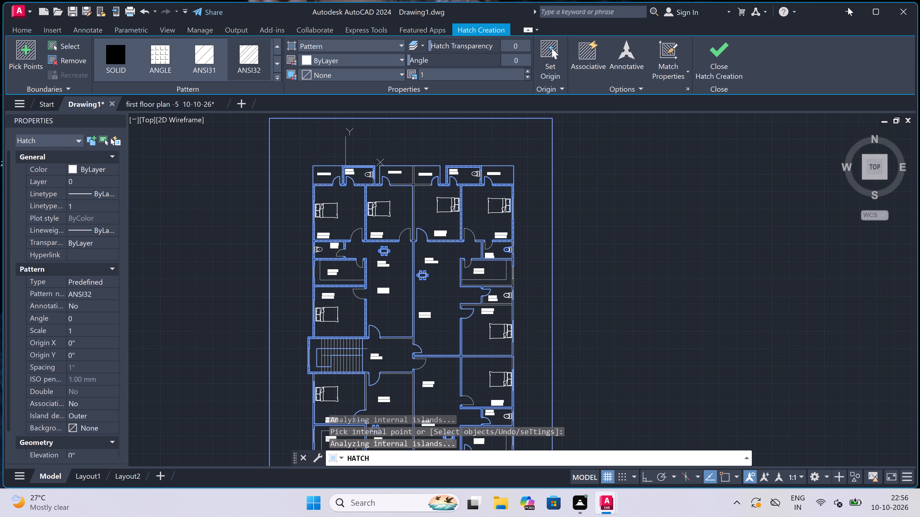
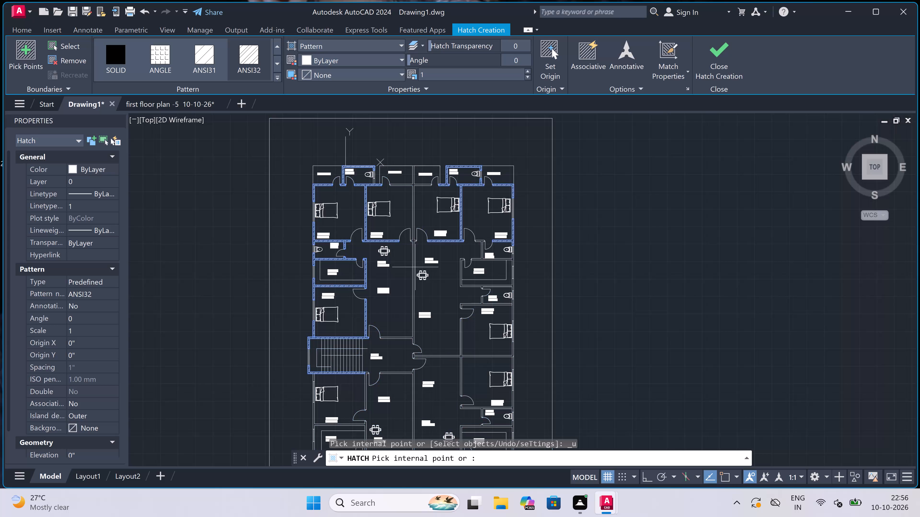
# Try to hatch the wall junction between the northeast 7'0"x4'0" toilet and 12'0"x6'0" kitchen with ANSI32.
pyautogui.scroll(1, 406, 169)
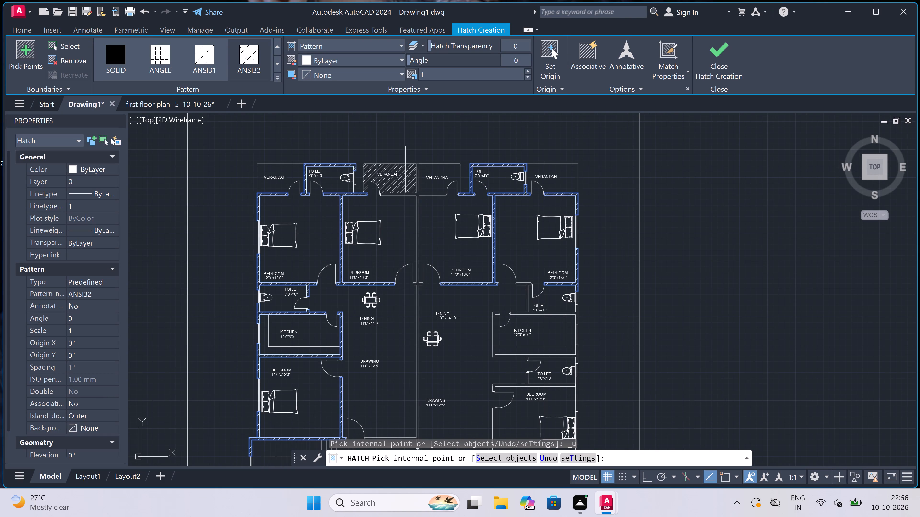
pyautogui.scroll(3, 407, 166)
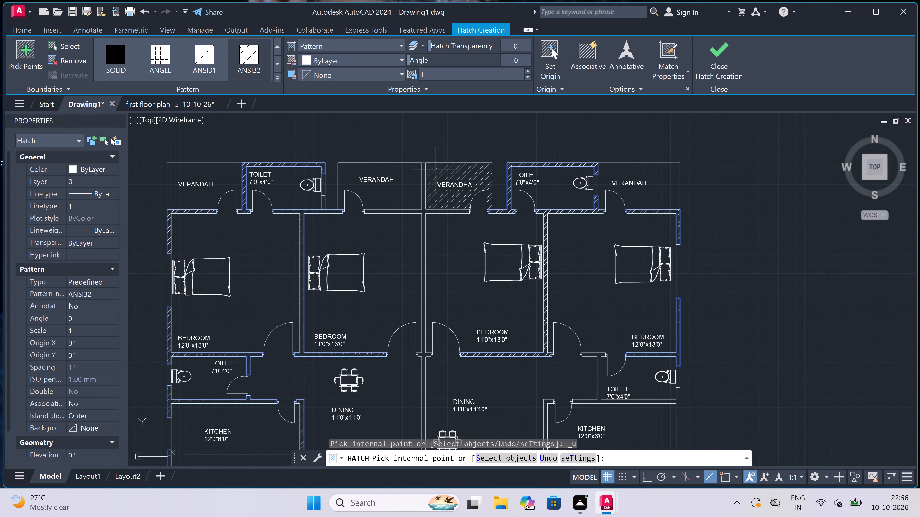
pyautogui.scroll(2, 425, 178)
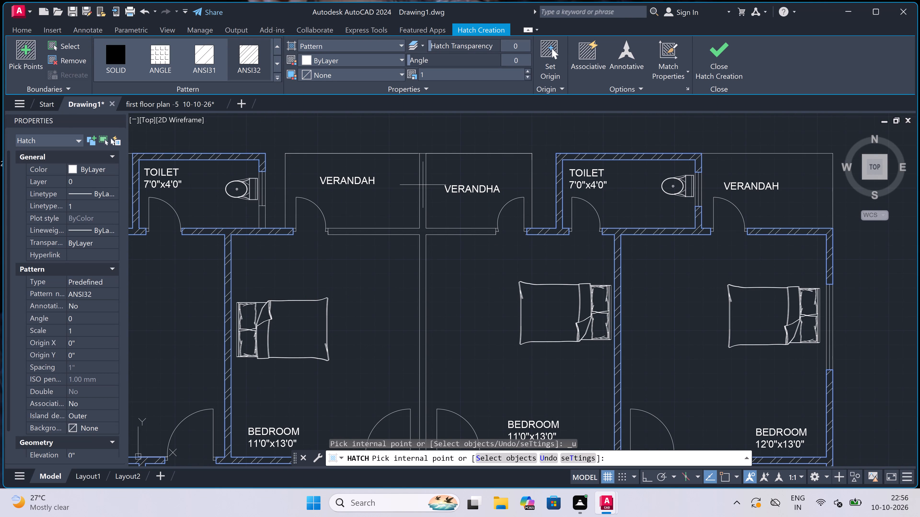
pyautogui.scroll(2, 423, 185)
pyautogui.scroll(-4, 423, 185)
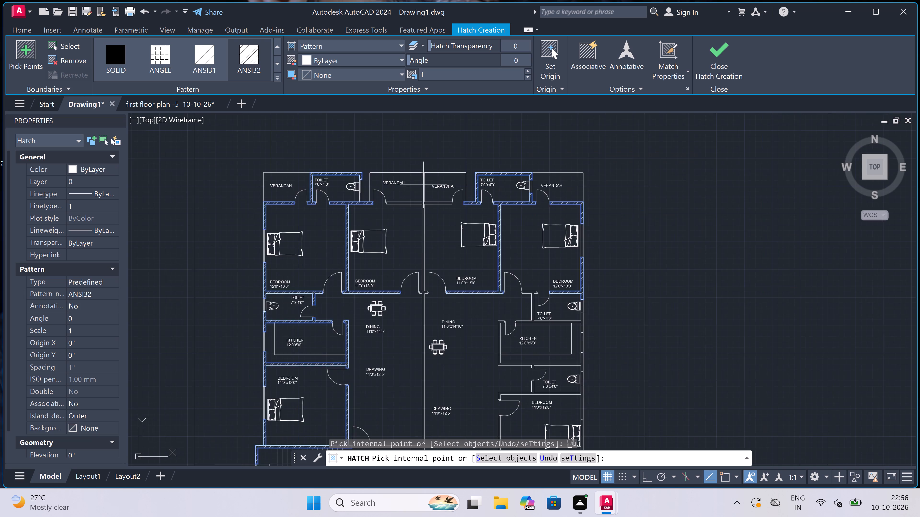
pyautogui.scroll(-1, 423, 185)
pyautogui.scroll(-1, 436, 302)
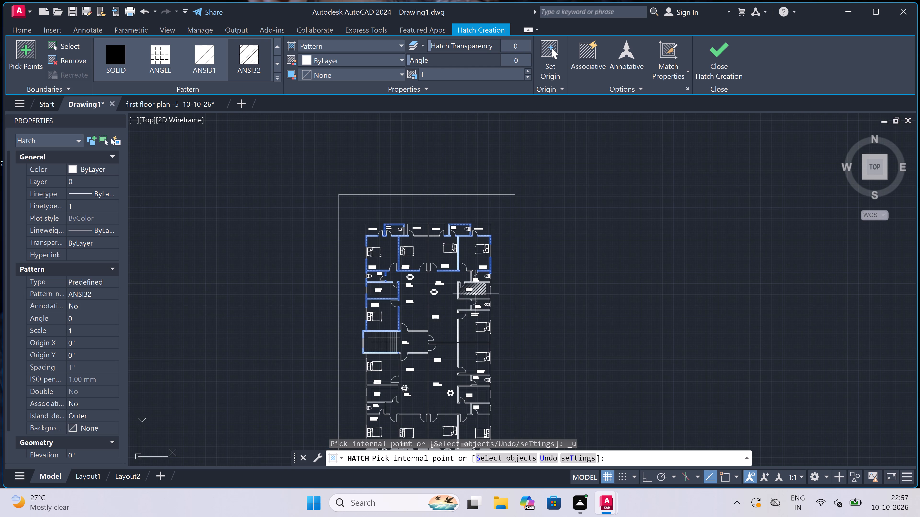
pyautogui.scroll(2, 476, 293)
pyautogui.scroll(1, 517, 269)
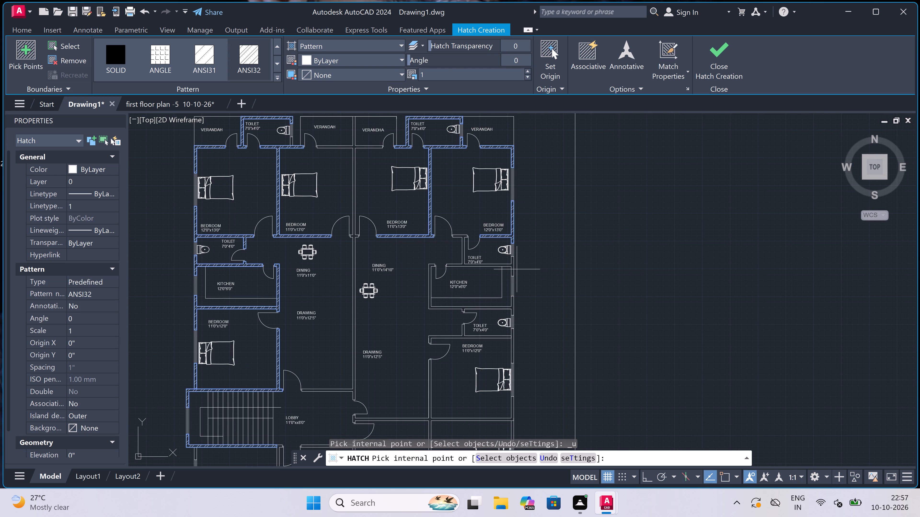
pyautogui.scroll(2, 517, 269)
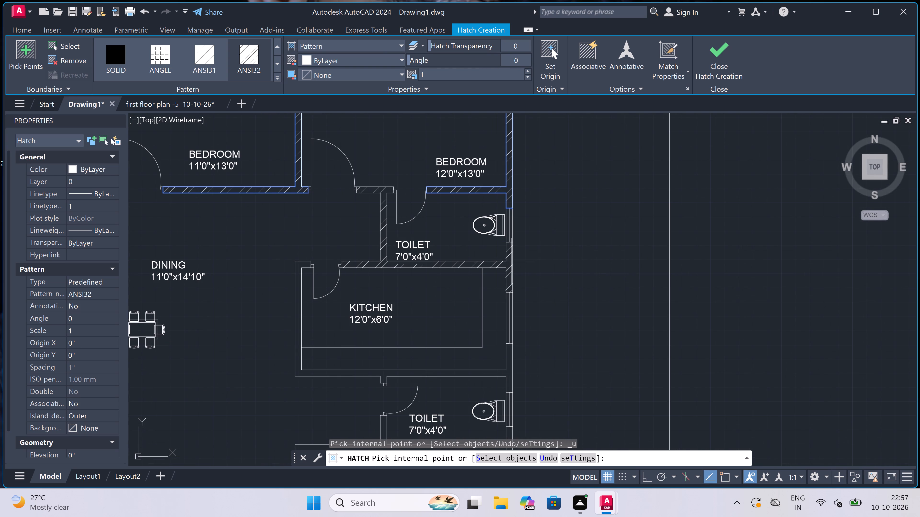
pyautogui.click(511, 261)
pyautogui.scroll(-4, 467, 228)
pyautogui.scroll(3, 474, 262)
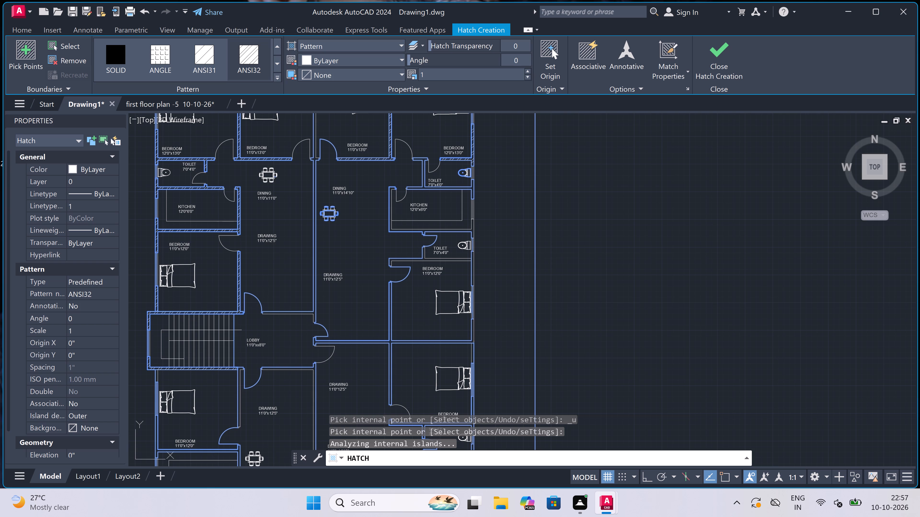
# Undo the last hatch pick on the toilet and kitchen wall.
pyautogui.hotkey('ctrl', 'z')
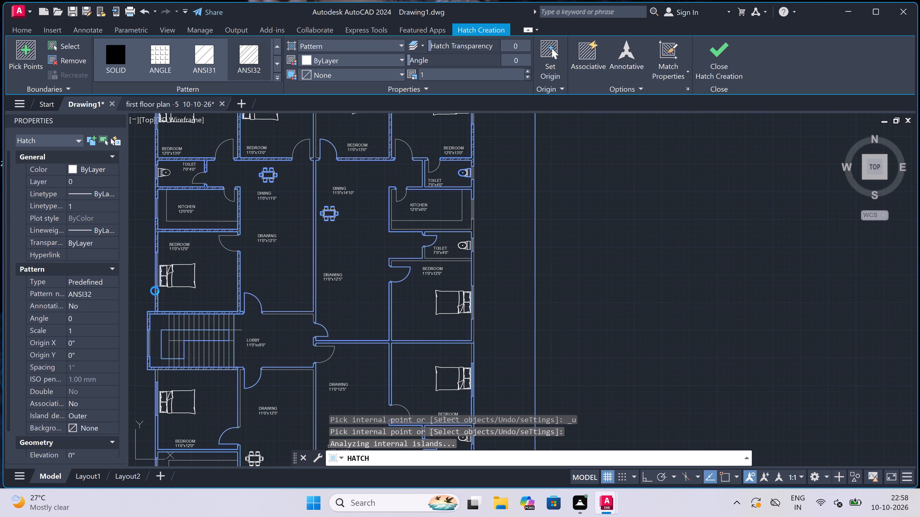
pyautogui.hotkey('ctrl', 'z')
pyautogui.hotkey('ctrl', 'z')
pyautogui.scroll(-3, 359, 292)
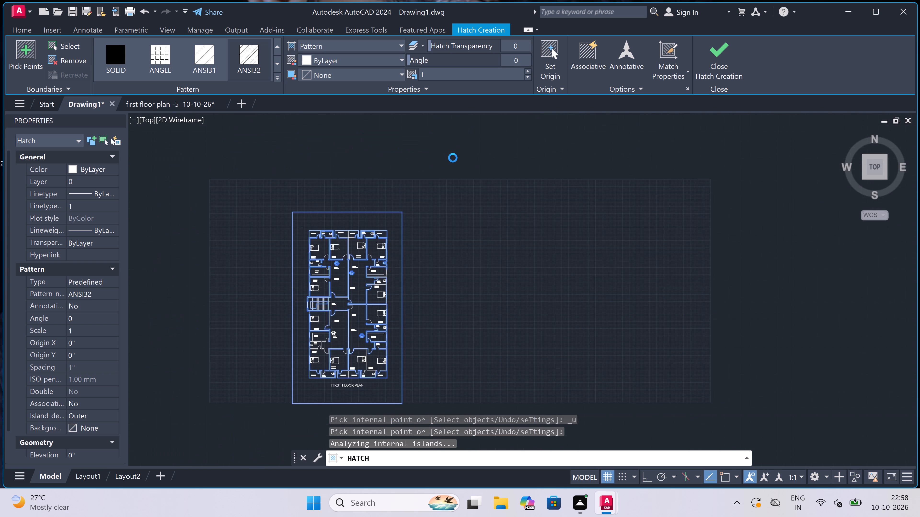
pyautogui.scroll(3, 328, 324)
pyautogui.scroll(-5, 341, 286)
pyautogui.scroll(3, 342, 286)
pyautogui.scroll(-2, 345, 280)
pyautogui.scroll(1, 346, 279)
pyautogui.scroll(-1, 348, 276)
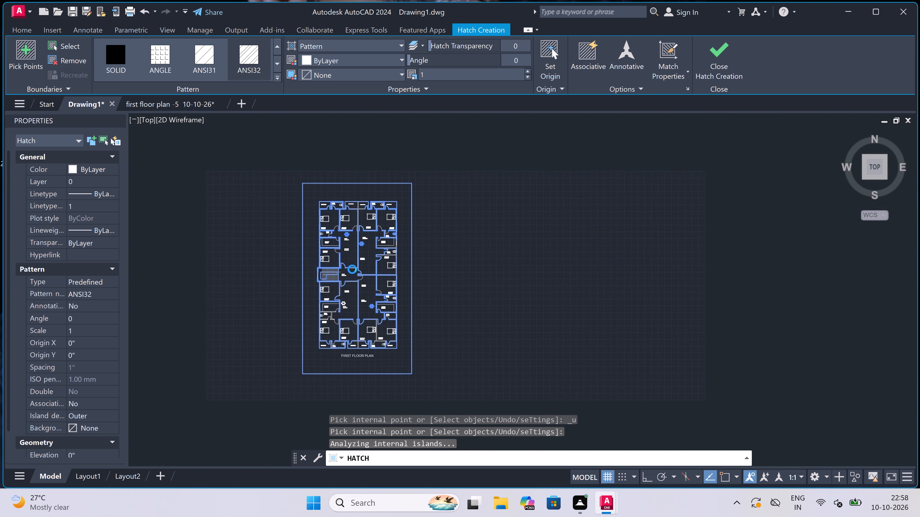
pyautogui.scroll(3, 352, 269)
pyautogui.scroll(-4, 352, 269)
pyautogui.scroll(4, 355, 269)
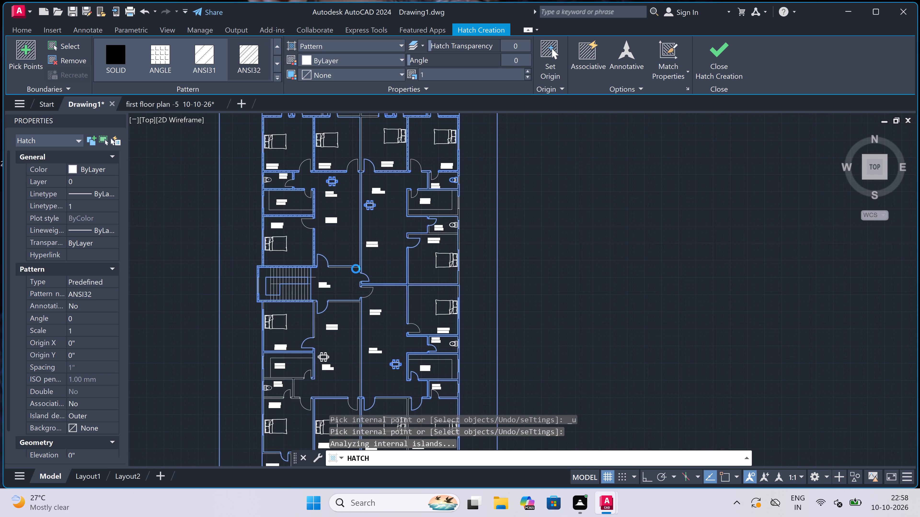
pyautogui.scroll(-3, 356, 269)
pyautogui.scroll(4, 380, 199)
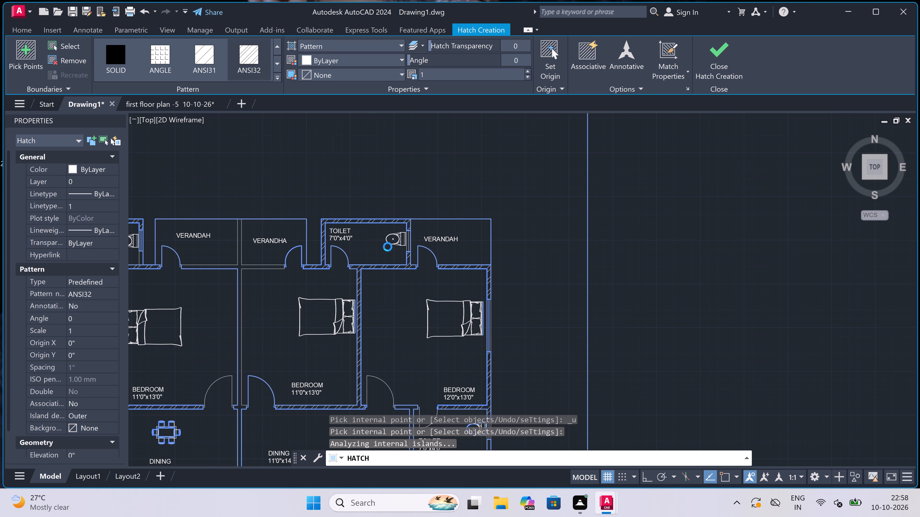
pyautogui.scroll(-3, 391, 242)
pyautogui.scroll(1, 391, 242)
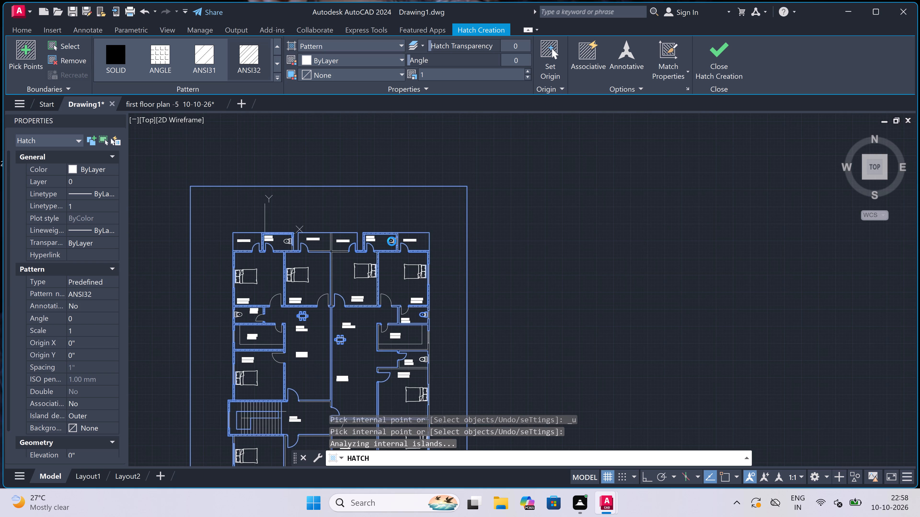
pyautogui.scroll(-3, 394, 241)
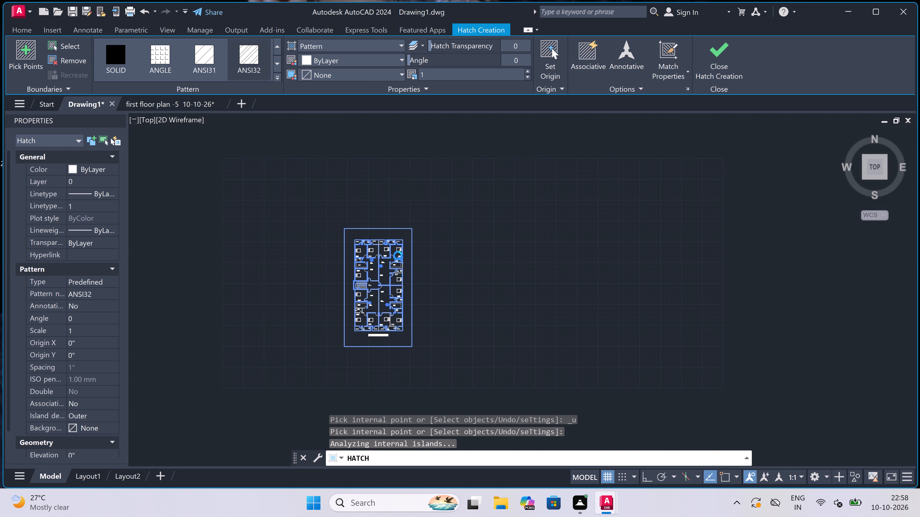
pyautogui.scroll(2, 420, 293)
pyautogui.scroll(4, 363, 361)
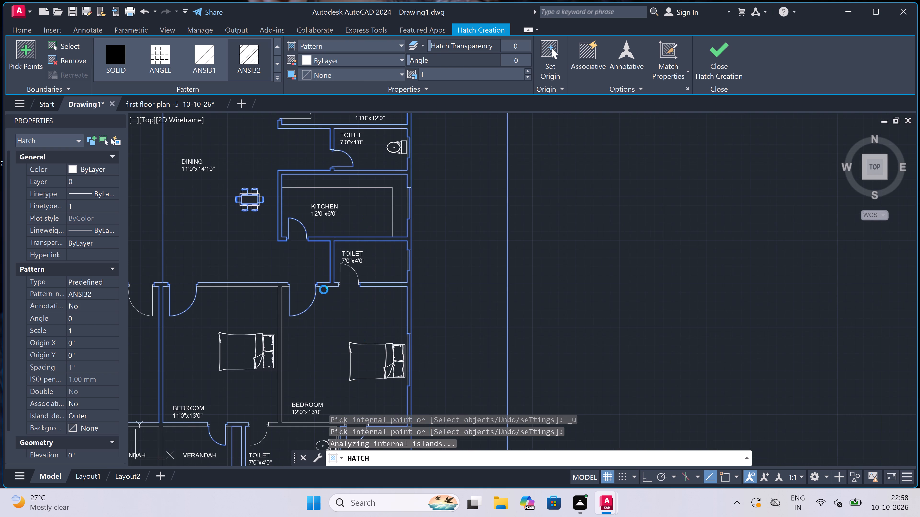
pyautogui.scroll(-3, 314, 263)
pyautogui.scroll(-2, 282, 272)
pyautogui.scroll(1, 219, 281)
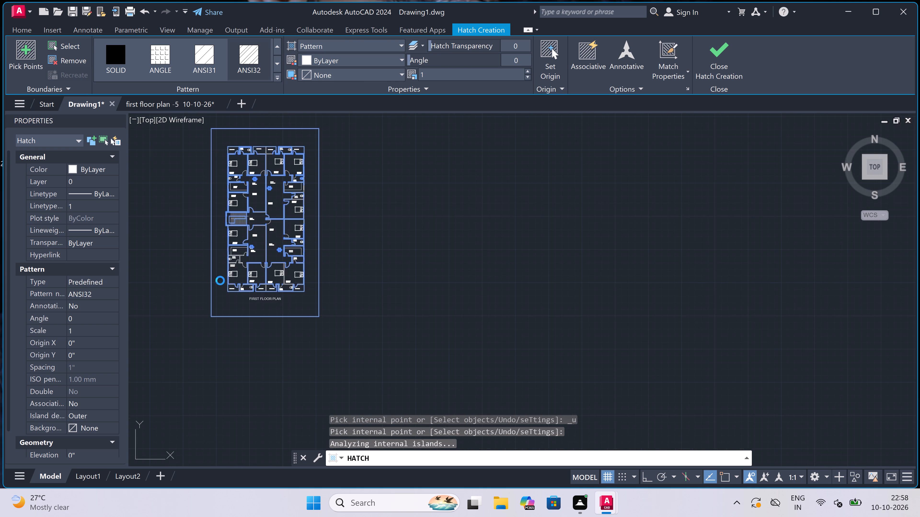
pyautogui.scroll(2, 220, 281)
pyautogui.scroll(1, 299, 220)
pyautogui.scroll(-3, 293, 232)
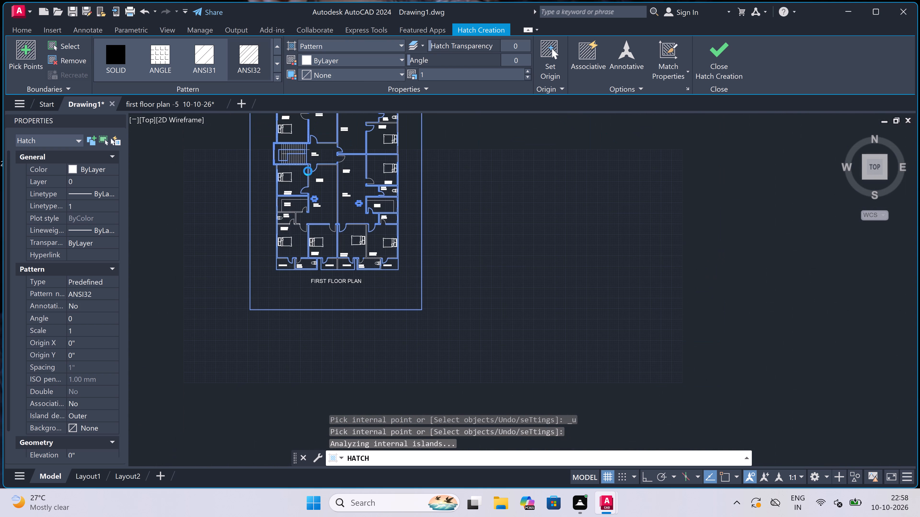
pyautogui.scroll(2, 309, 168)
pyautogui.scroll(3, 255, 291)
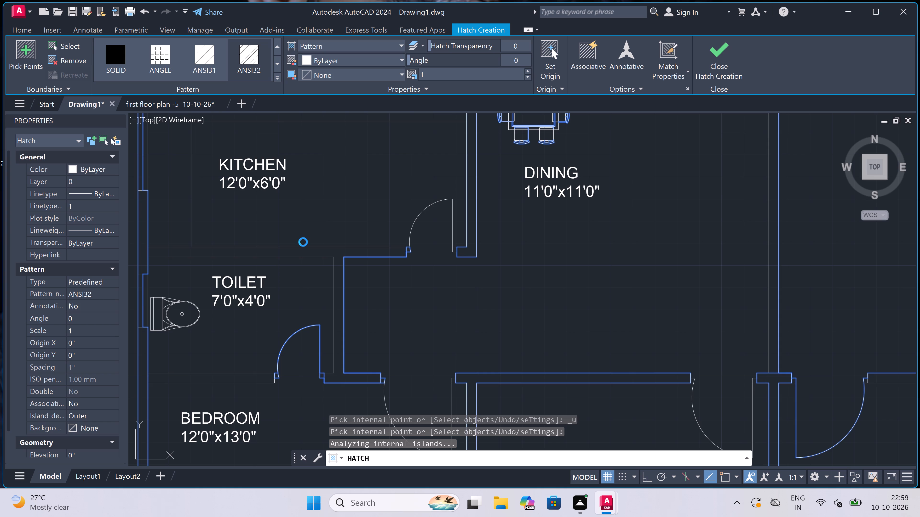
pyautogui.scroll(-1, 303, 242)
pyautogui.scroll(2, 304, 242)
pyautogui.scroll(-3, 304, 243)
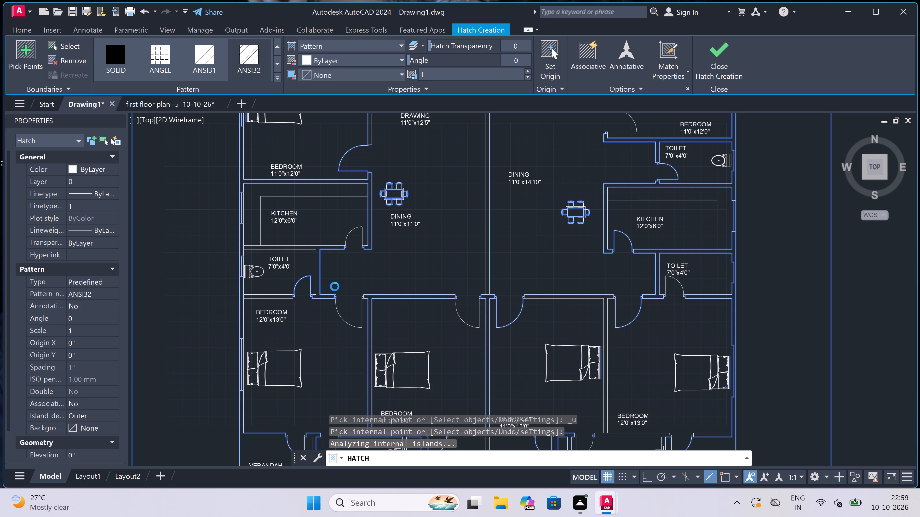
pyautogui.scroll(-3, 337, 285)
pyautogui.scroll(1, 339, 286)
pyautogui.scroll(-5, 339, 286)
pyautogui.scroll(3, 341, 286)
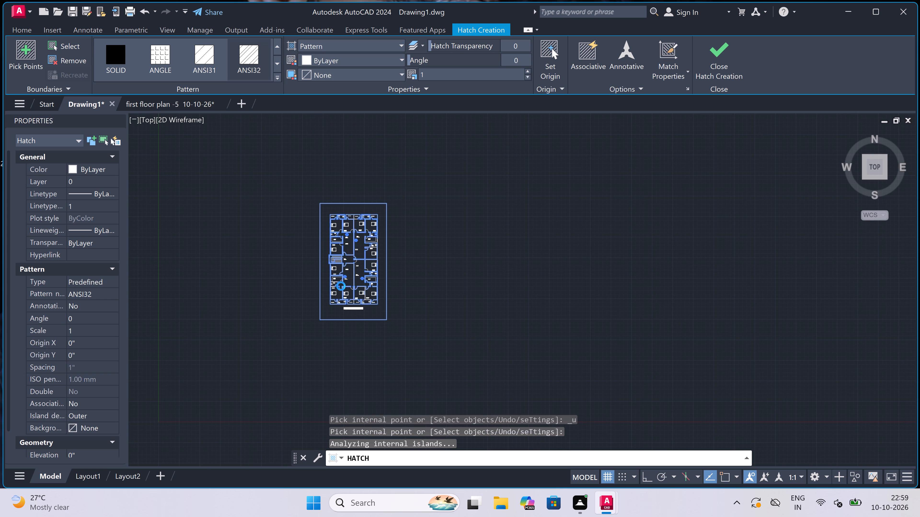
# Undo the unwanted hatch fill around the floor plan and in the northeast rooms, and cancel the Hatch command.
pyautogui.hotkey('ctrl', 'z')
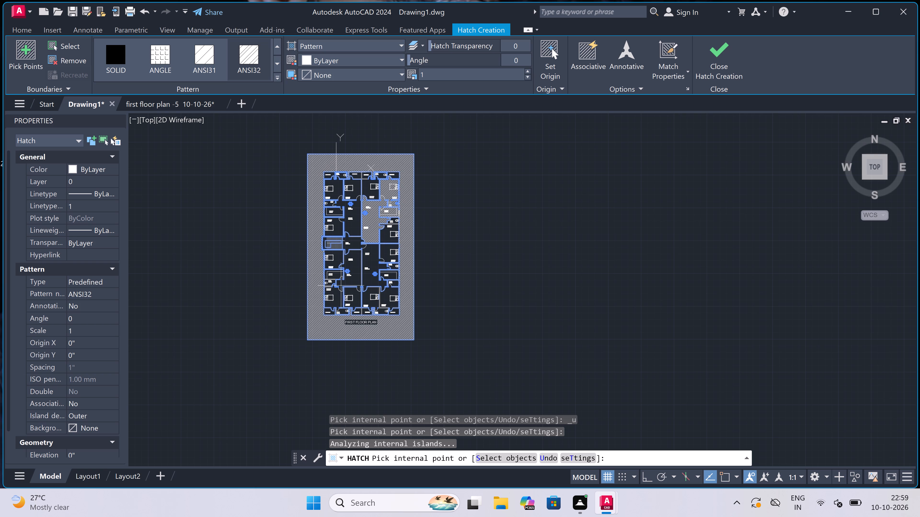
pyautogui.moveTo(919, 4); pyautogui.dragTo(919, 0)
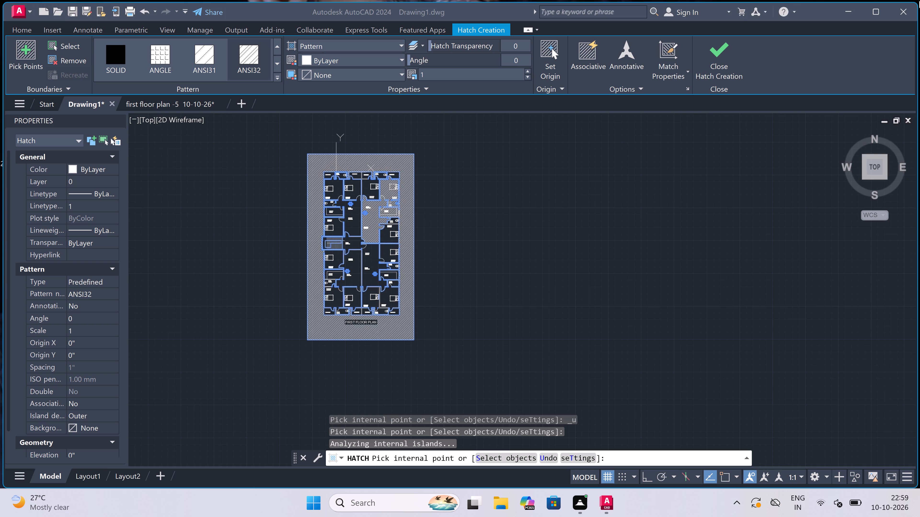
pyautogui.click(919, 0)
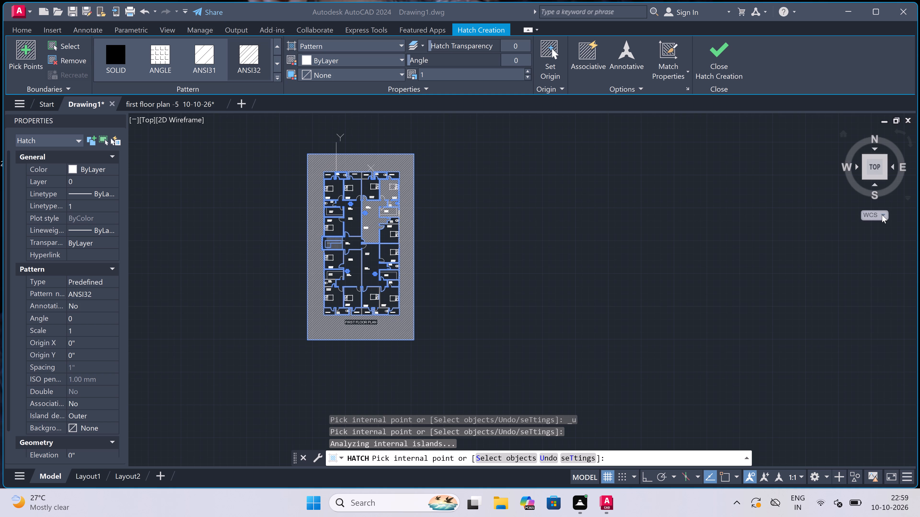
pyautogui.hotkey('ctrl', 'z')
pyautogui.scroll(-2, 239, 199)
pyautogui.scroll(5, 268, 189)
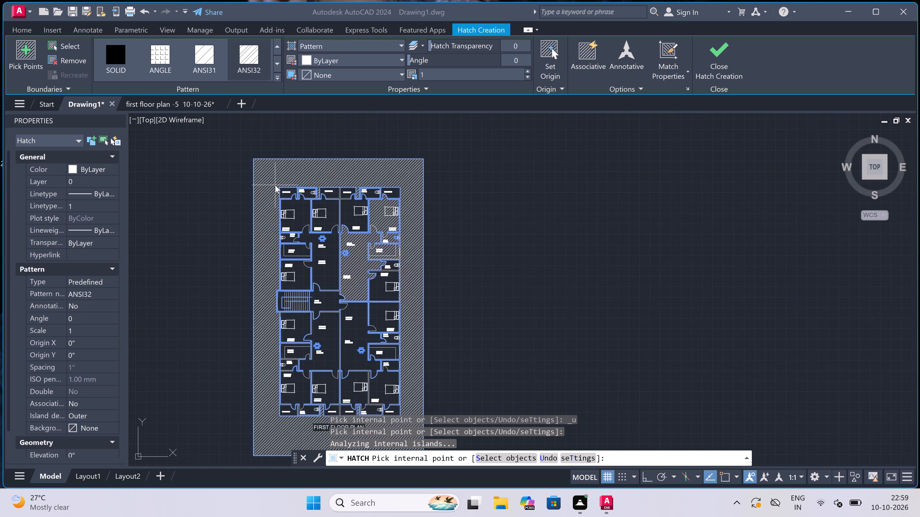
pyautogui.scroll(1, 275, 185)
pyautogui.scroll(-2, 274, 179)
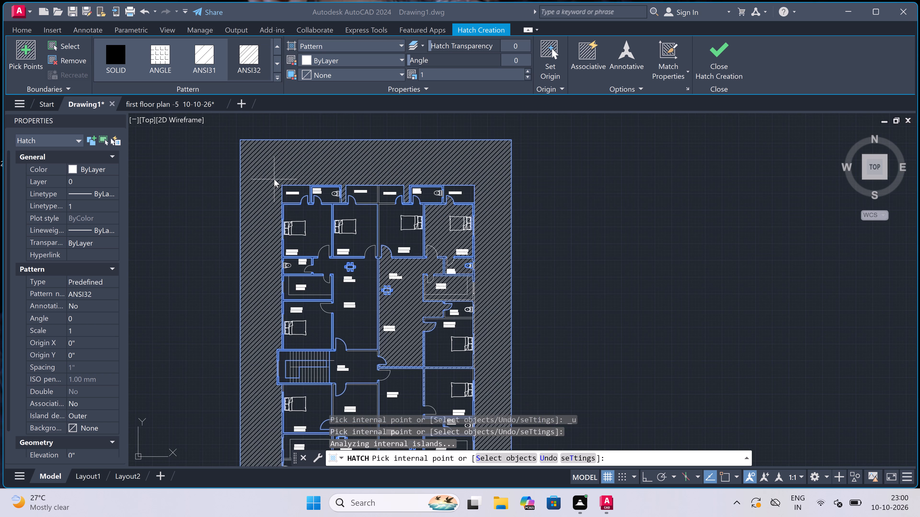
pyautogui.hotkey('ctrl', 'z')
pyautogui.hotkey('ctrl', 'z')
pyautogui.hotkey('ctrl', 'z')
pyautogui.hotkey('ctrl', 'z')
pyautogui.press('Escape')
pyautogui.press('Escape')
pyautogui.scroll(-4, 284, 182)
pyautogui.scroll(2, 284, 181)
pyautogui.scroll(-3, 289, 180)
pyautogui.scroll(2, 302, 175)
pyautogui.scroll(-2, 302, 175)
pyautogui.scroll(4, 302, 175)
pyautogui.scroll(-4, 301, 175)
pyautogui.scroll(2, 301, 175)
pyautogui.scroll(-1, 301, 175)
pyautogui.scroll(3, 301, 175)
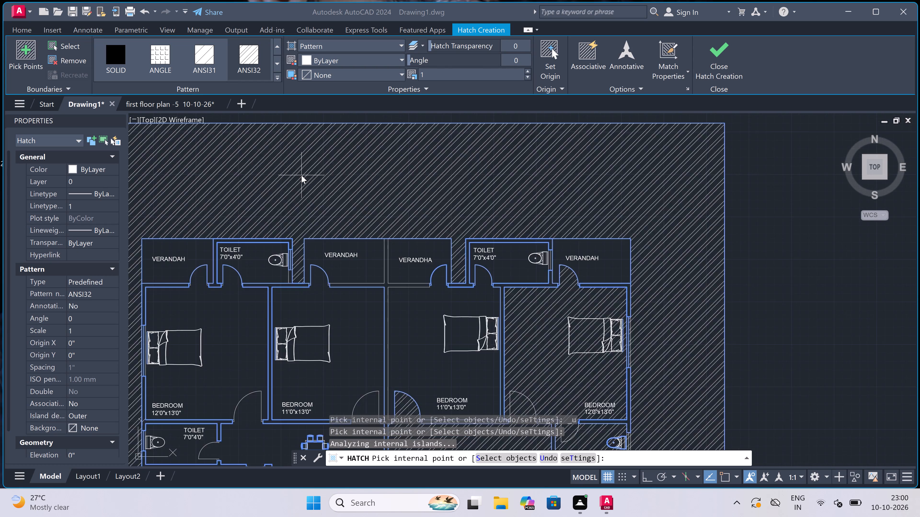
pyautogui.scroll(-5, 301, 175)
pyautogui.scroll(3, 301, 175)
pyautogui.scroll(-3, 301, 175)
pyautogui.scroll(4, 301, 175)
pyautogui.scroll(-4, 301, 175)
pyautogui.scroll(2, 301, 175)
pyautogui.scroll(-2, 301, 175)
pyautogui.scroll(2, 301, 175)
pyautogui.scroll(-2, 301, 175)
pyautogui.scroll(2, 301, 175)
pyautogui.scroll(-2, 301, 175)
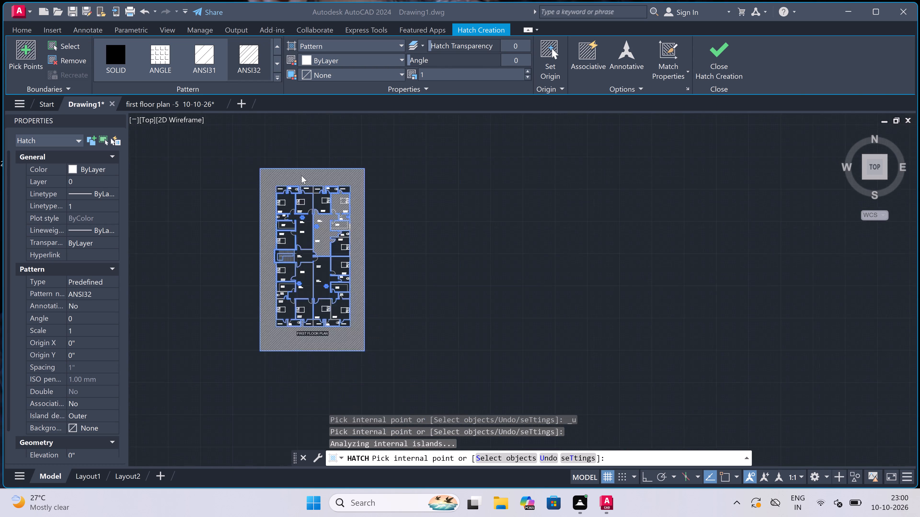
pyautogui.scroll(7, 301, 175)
# End the Hatch command and erase the unwanted ANSI32 hatch filling the frame around the floor plan and the northeast rooms.
pyautogui.click(301, 175)
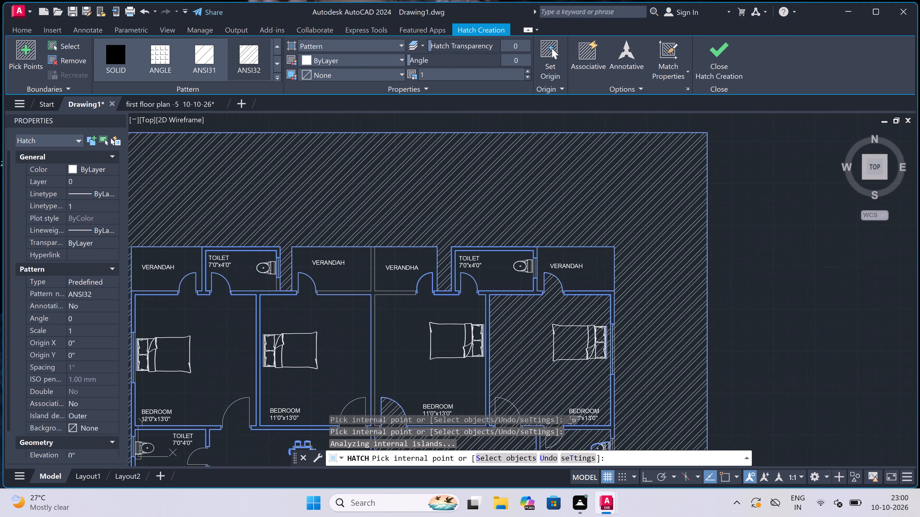
pyautogui.click(378, 190)
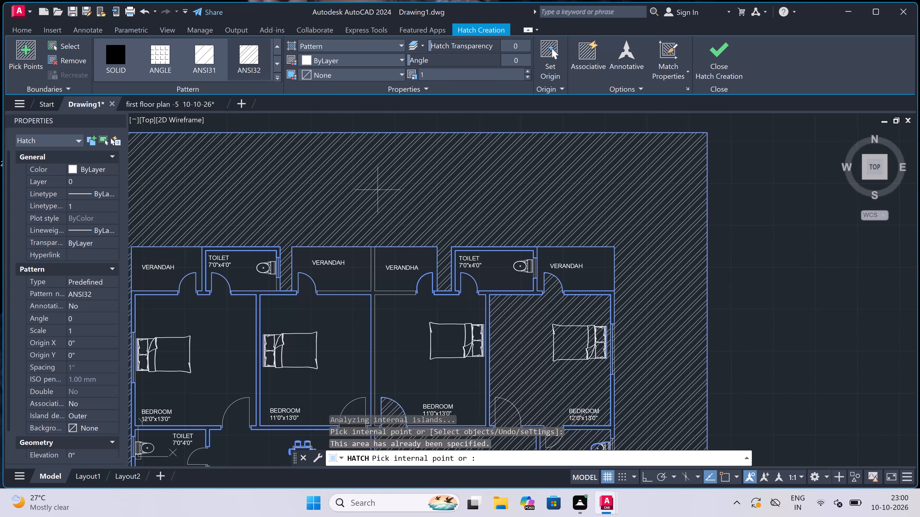
pyautogui.press('Escape')
pyautogui.press('Escape')
pyautogui.press('Escape')
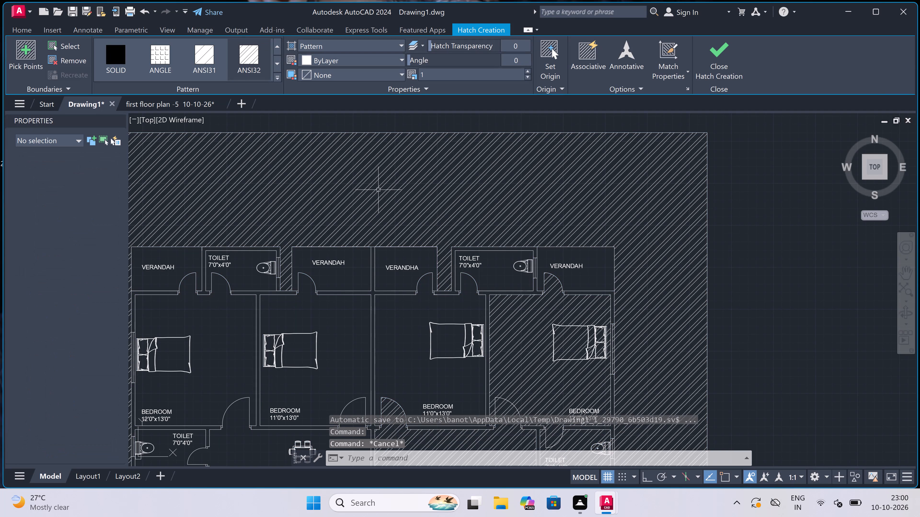
pyautogui.scroll(-4, 376, 187)
pyautogui.scroll(-4, 1, 354)
pyautogui.scroll(-2, 192, 329)
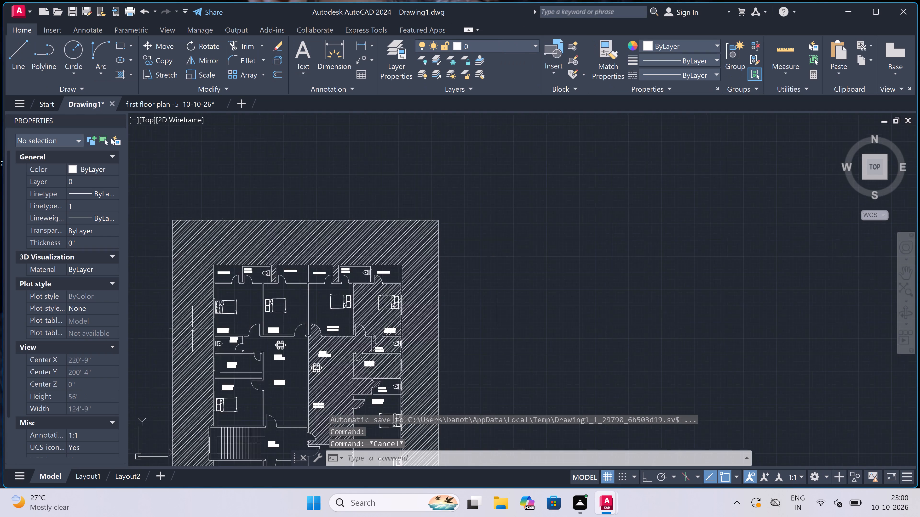
pyautogui.scroll(1, 197, 311)
pyautogui.click(195, 305)
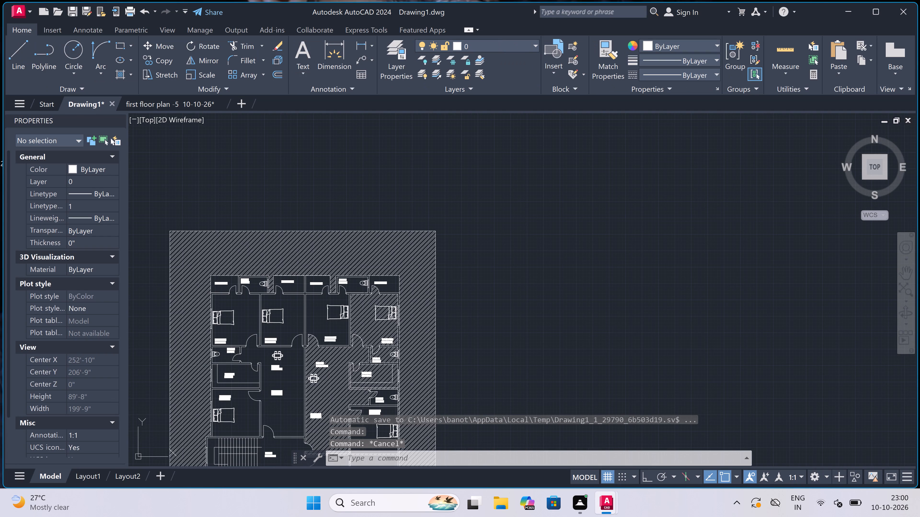
pyautogui.doubleClick(195, 306)
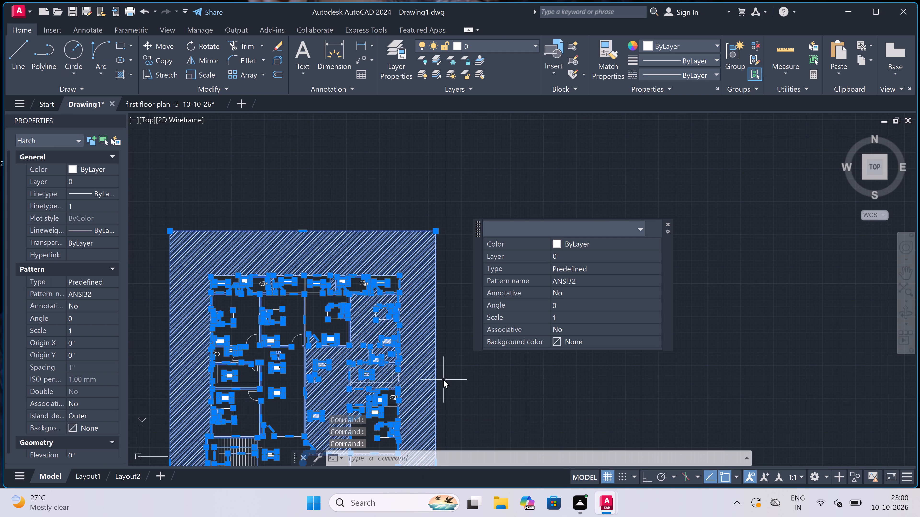
pyautogui.press('Delete')
pyautogui.press('Delete')
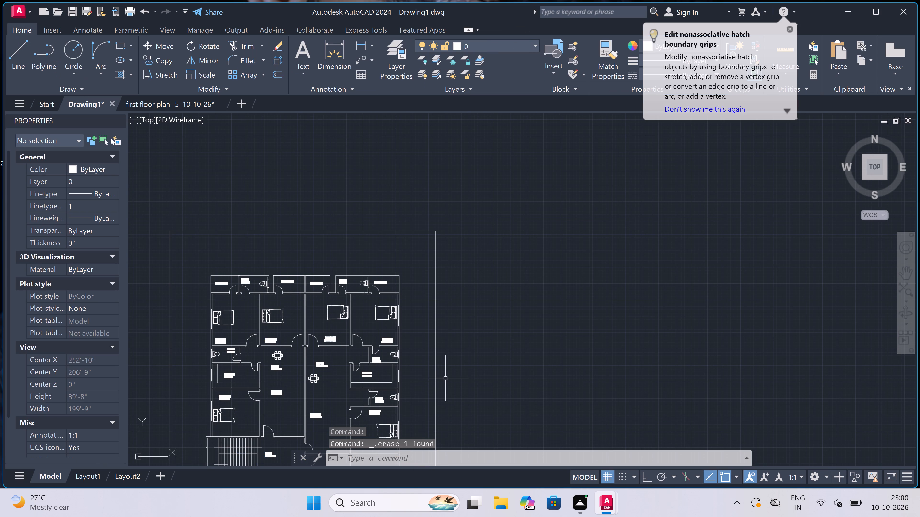
# Examine the whole first floor plan, from the north verandahs down to its title, within the surrounding frame.
pyautogui.scroll(-5, 419, 241)
pyautogui.scroll(3, 397, 272)
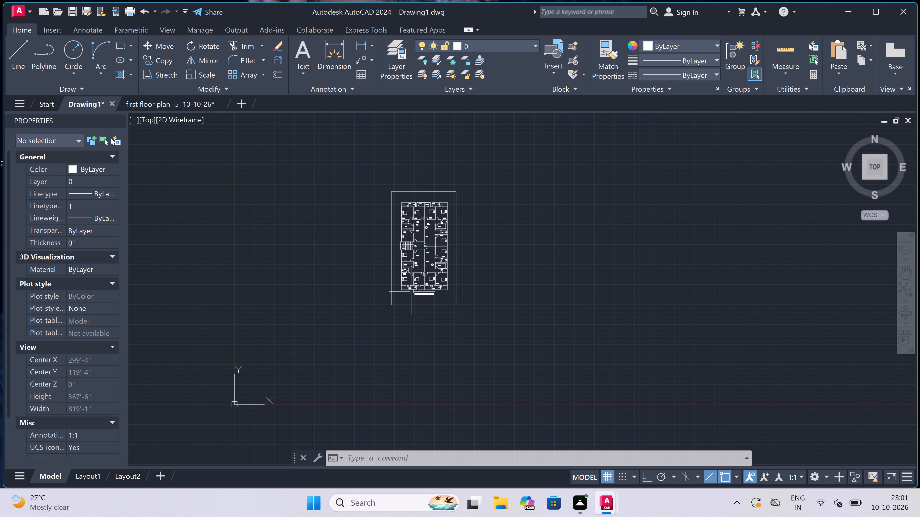
pyautogui.scroll(2, 410, 296)
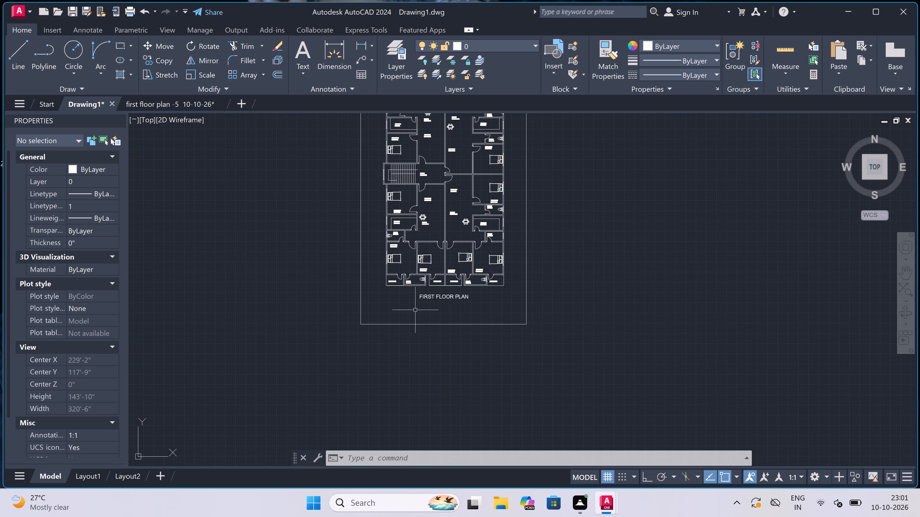
pyautogui.moveTo(420, 318); pyautogui.dragTo(475, 515, button='middle')
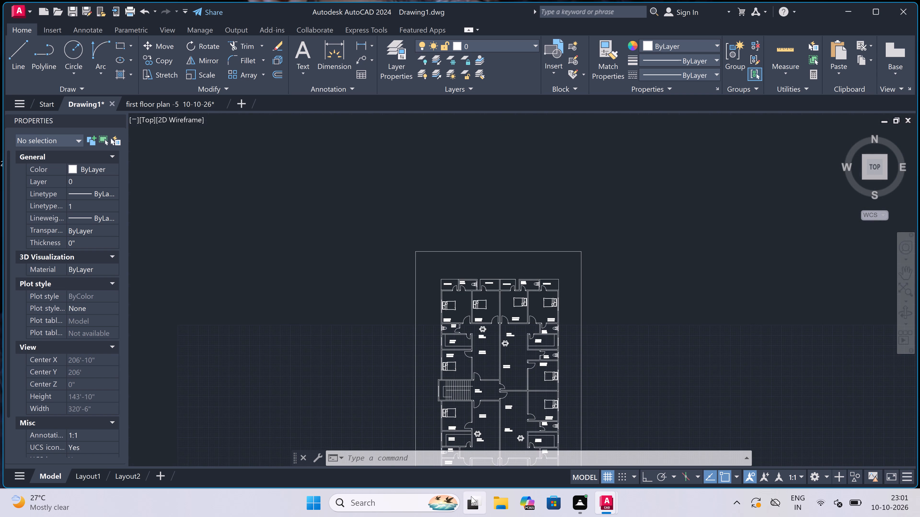
pyautogui.moveTo(534, 345); pyautogui.dragTo(538, 330, button='middle')
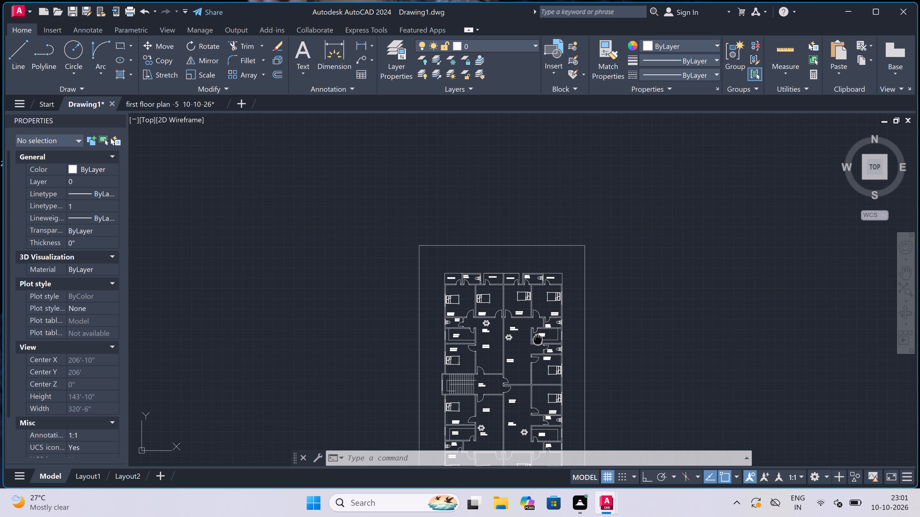
pyautogui.moveTo(538, 330); pyautogui.dragTo(544, 225, button='middle')
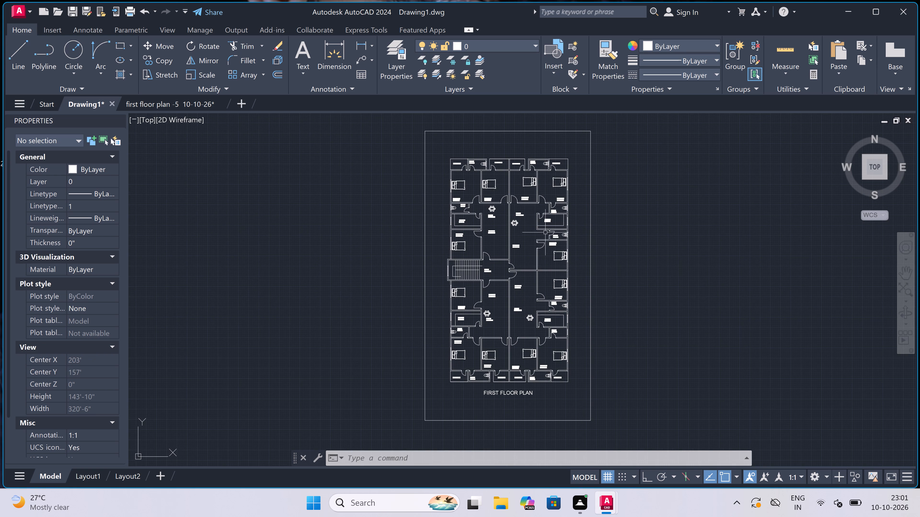
pyautogui.scroll(-1, 546, 232)
pyautogui.moveTo(546, 233); pyautogui.dragTo(550, 241, button='middle')
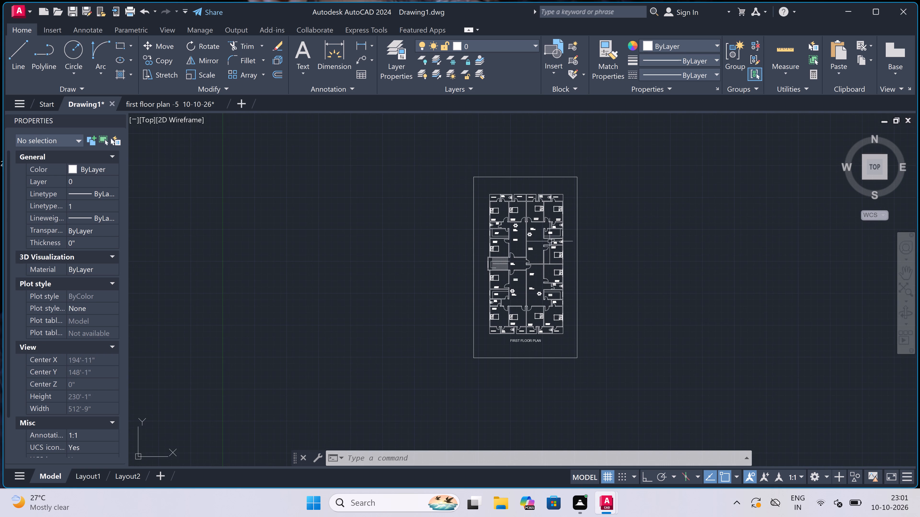
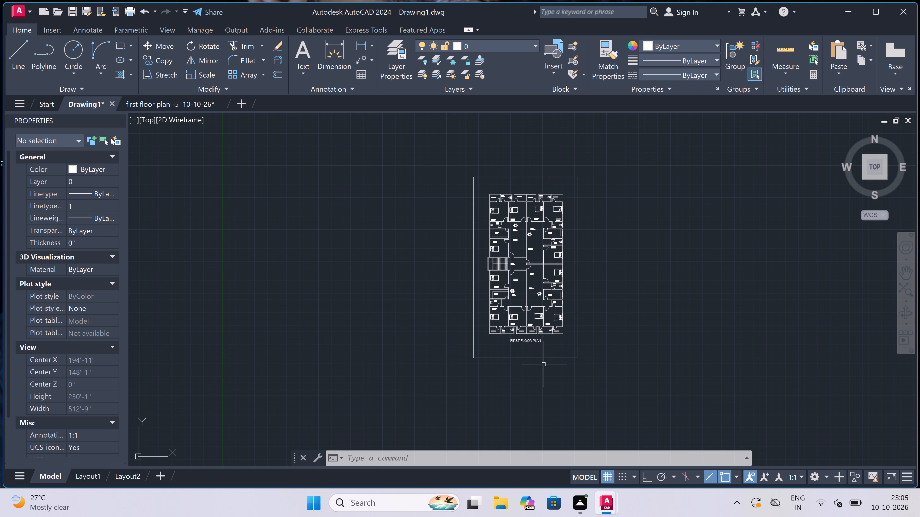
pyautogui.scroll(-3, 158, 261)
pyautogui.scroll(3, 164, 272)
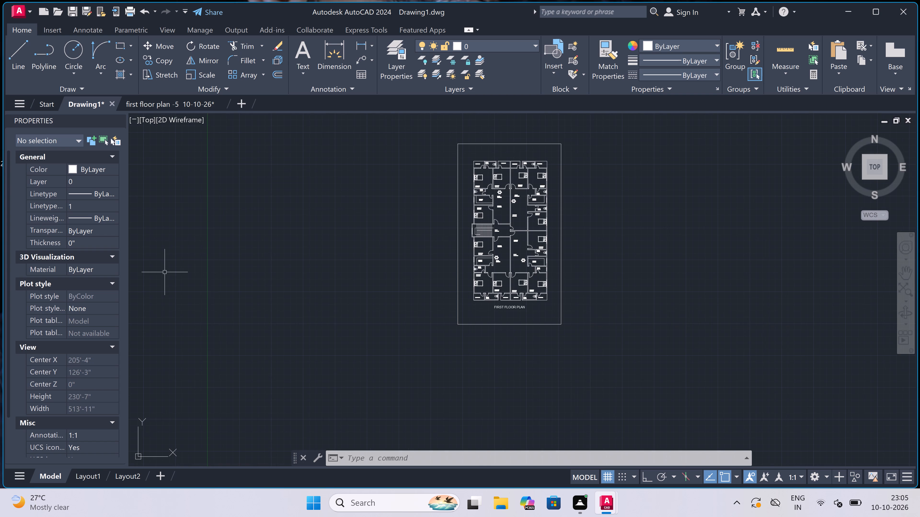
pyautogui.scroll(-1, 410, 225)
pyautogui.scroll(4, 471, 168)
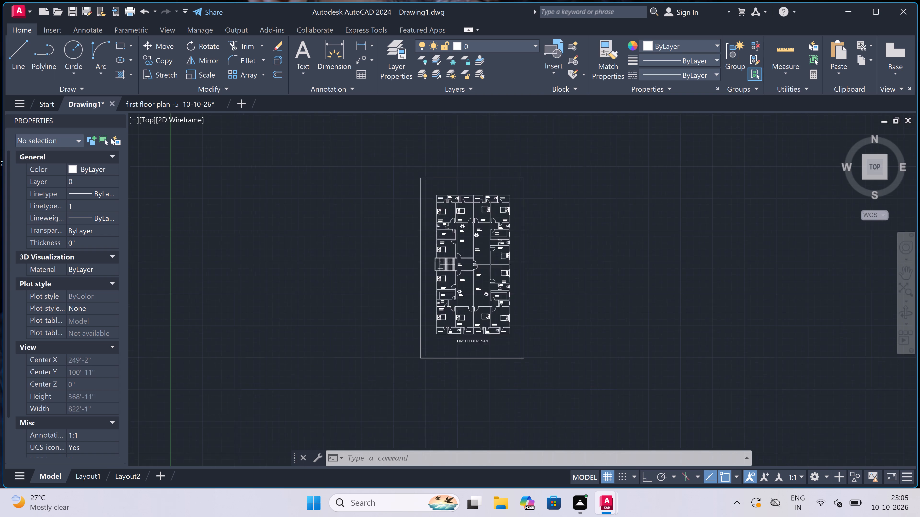
# Hatch the northwest corner bedroom's outer wall and the wall dividing the two northwest bedrooms with the ANSI32 pattern at scale 1.
pyautogui.scroll(-2, 391, 270)
pyautogui.scroll(3, 385, 286)
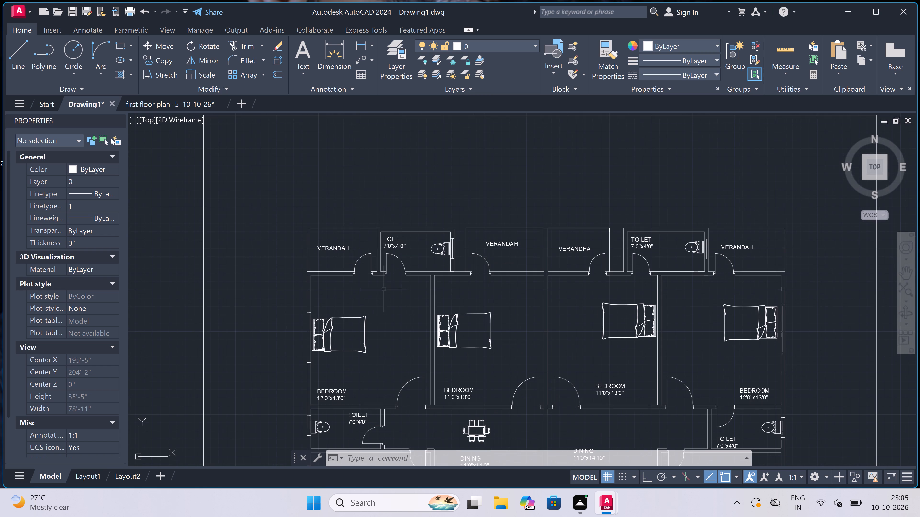
pyautogui.scroll(-1, 368, 313)
pyautogui.scroll(3, 364, 320)
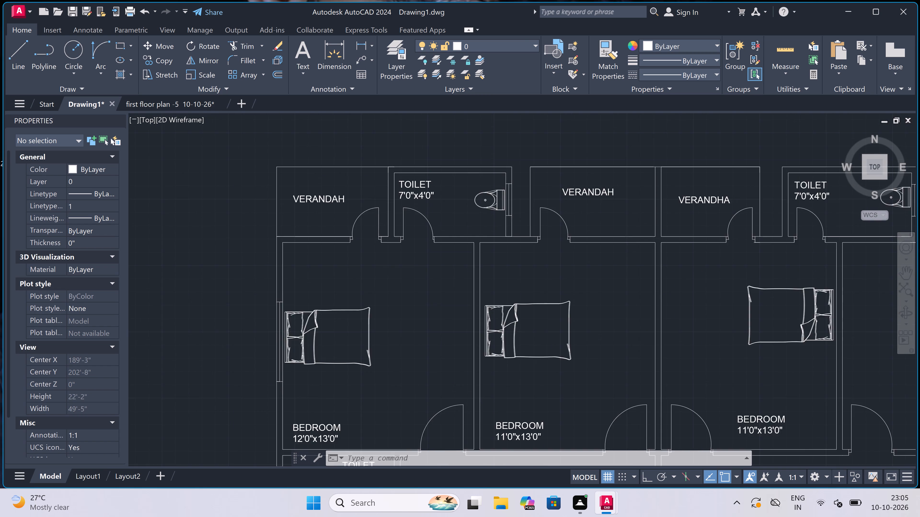
pyautogui.scroll(-2, 416, 238)
pyautogui.scroll(1, 416, 239)
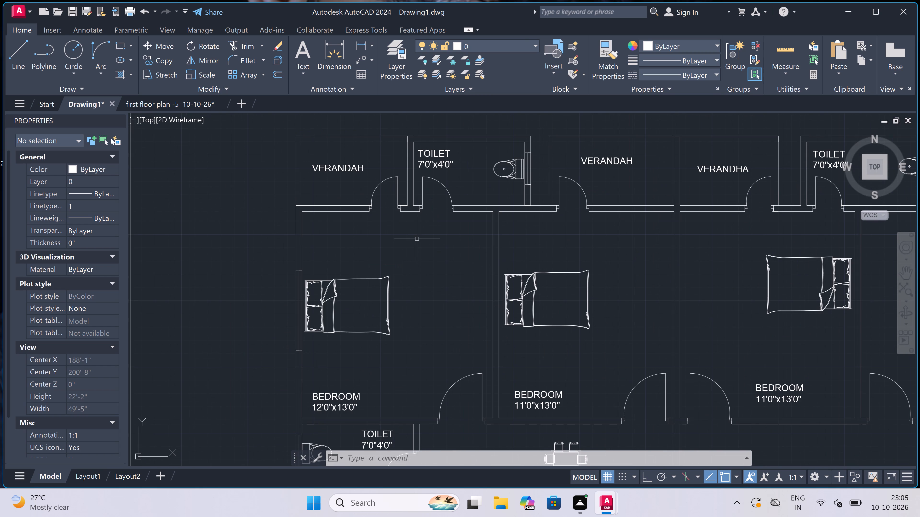
pyautogui.write('H')
pyautogui.press('space')
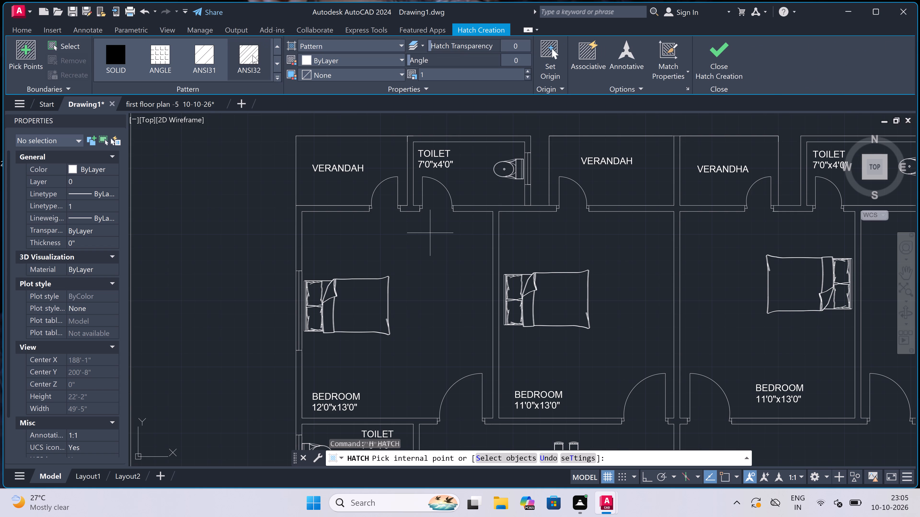
pyautogui.click(240, 50)
pyautogui.click(247, 51)
pyautogui.click(301, 229)
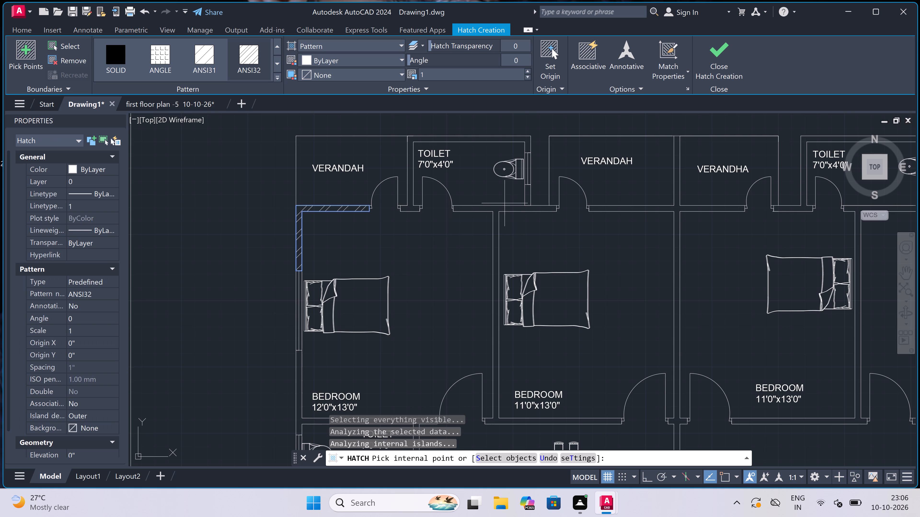
pyautogui.click(492, 207)
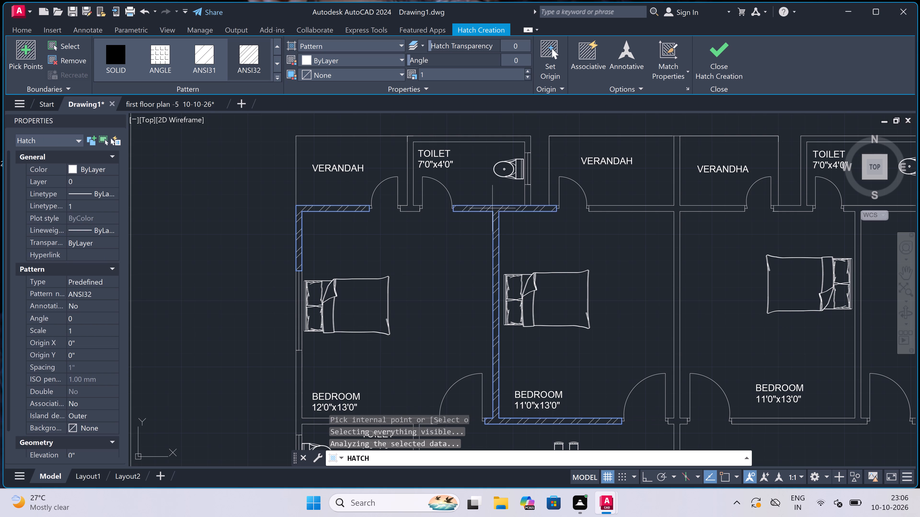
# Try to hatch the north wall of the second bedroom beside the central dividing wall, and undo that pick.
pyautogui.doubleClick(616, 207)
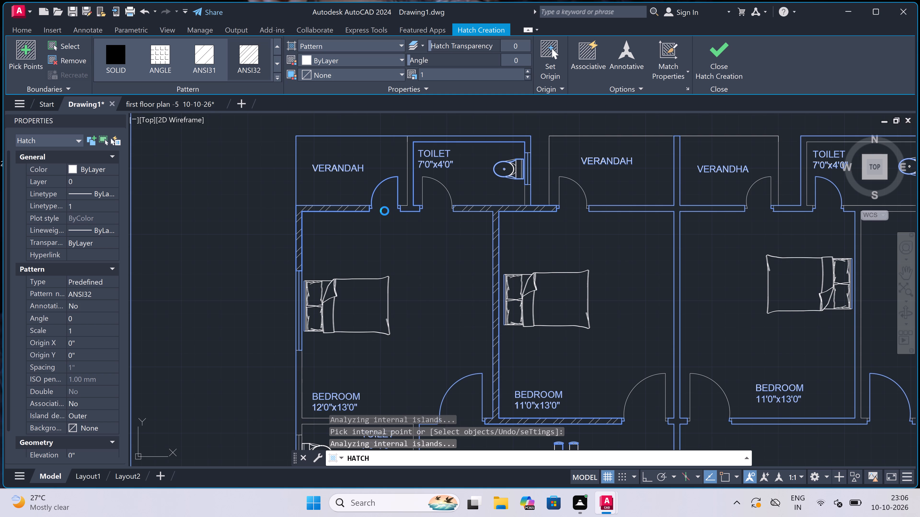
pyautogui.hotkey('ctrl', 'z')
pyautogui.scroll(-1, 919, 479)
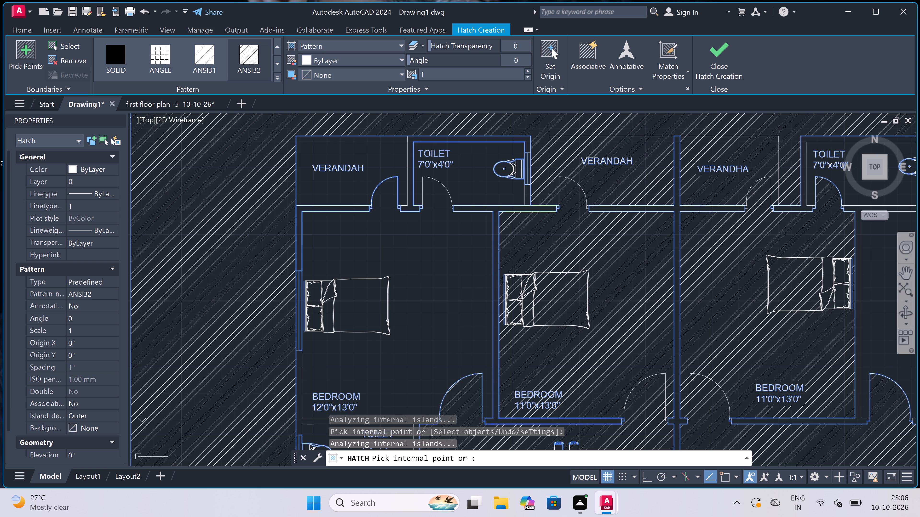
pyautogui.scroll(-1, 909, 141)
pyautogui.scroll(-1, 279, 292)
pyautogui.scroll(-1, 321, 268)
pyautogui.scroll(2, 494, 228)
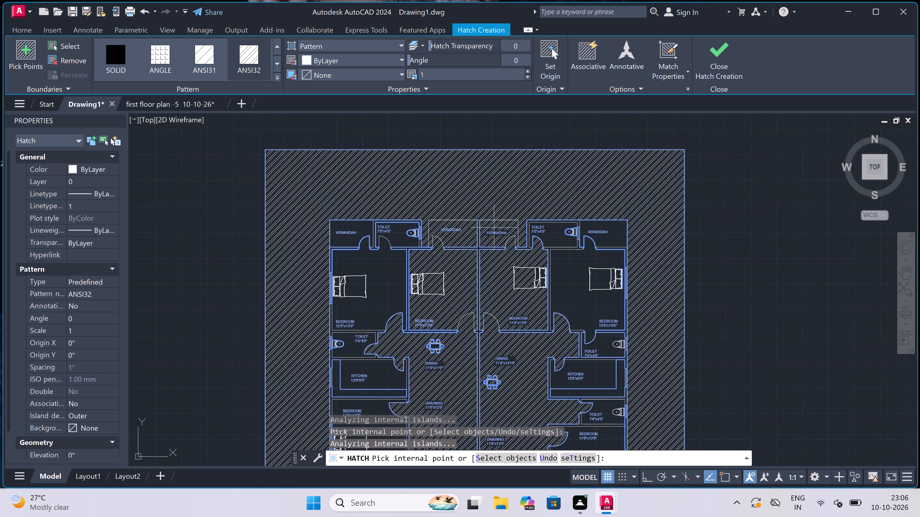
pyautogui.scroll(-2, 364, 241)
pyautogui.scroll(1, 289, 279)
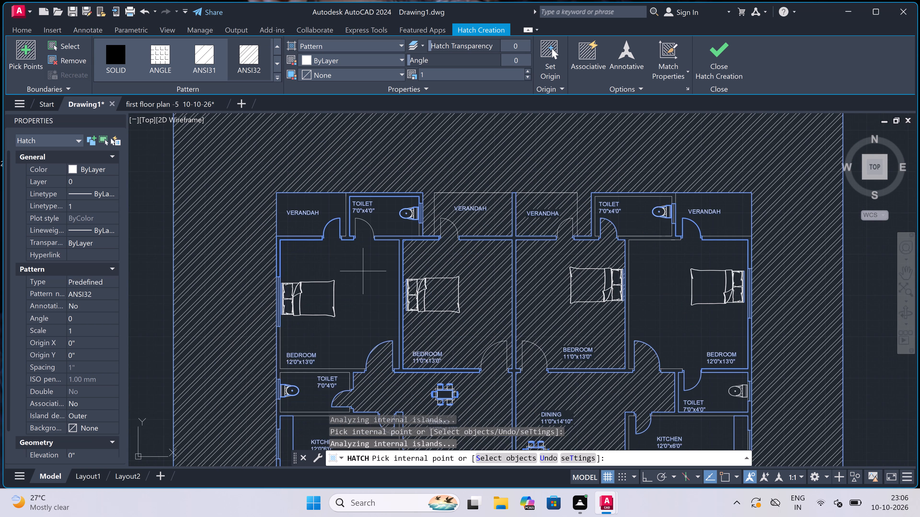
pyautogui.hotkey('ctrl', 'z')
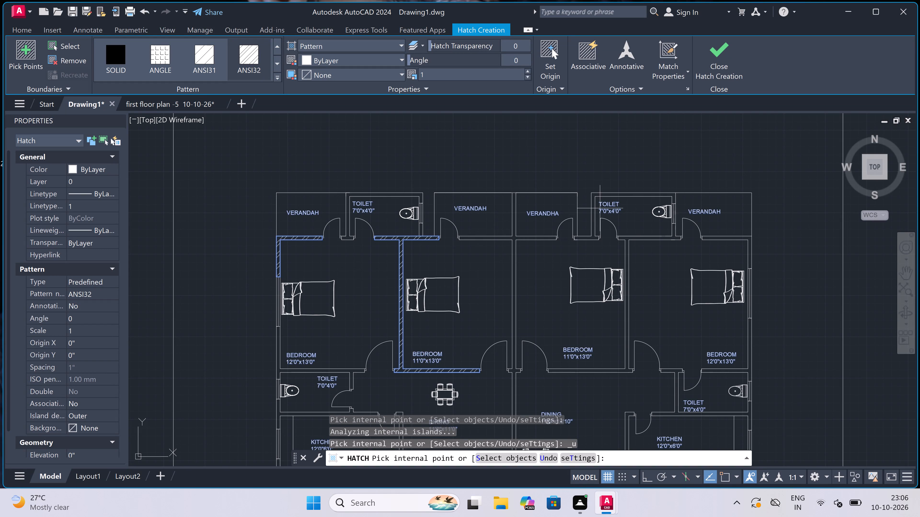
# Hatch the walls of the northeast toilet between the verandahs and the wall dividing the two northeast bedrooms with ANSI32.
pyautogui.scroll(1, 590, 213)
pyautogui.click(596, 211)
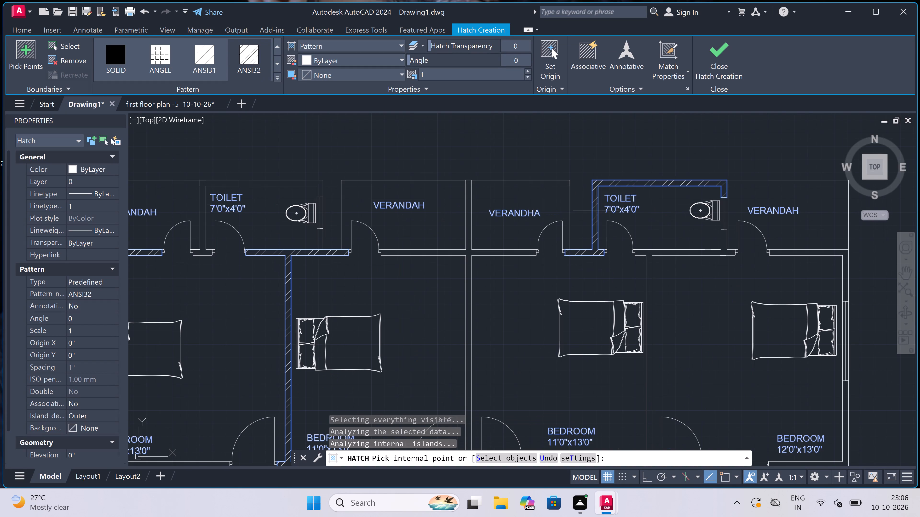
pyautogui.click(655, 253)
pyautogui.scroll(-5, 435, 183)
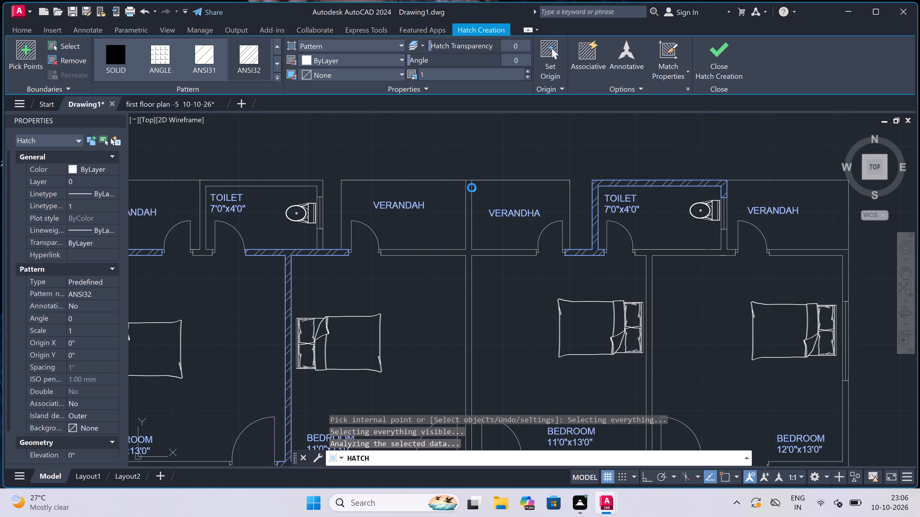
pyautogui.scroll(-6, 471, 192)
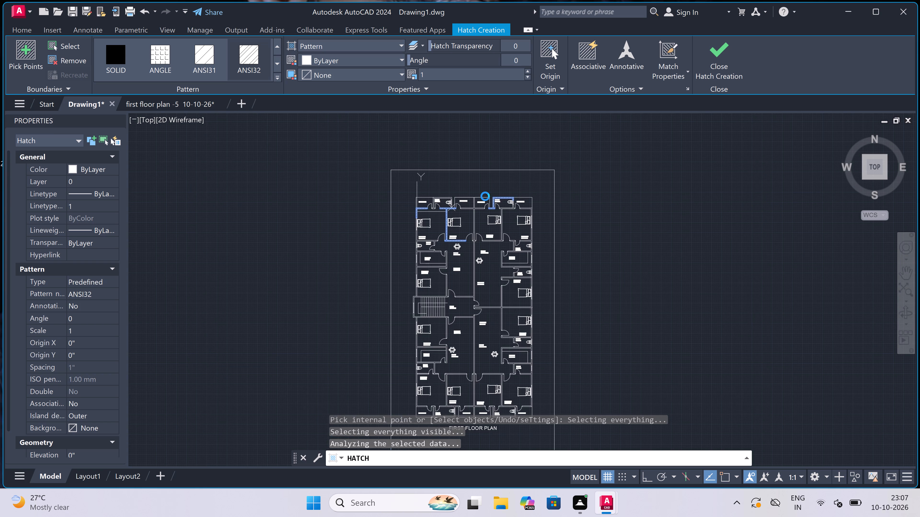
pyautogui.scroll(5, 481, 225)
pyautogui.scroll(3, 467, 204)
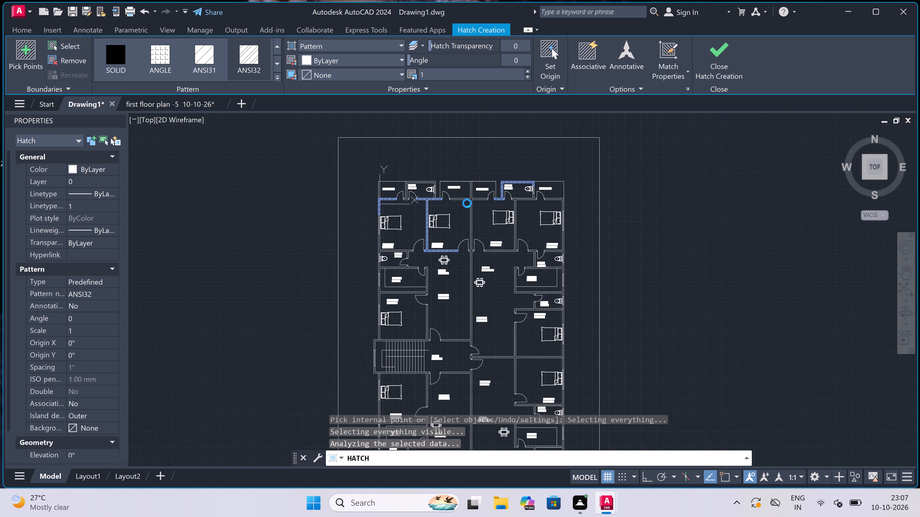
pyautogui.scroll(3, 467, 203)
pyautogui.scroll(3, 490, 193)
# Hatch the northeast 12'0"x13'0" bedroom's north, east and south walls and the walls of the toilet just south of it.
pyautogui.scroll(-1, 490, 193)
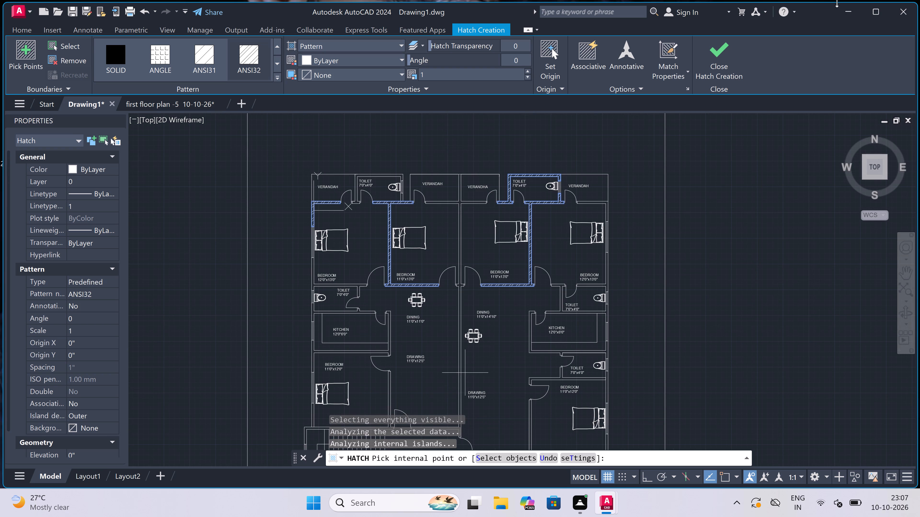
pyautogui.scroll(2, 553, 159)
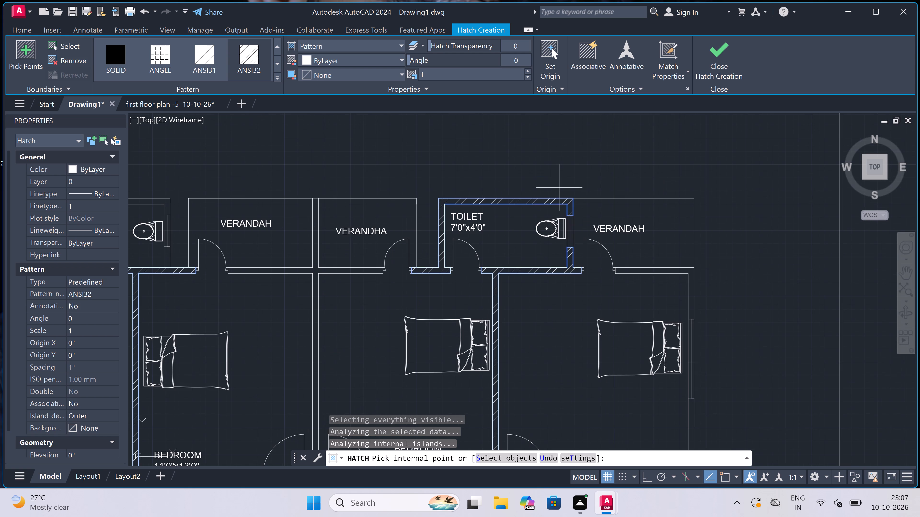
pyautogui.click(670, 270)
pyautogui.scroll(-3, 662, 218)
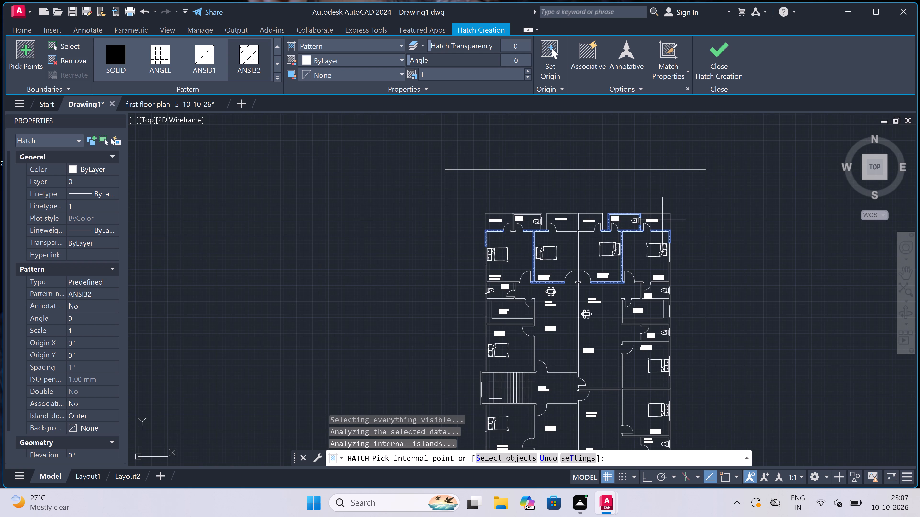
pyautogui.scroll(3, 661, 285)
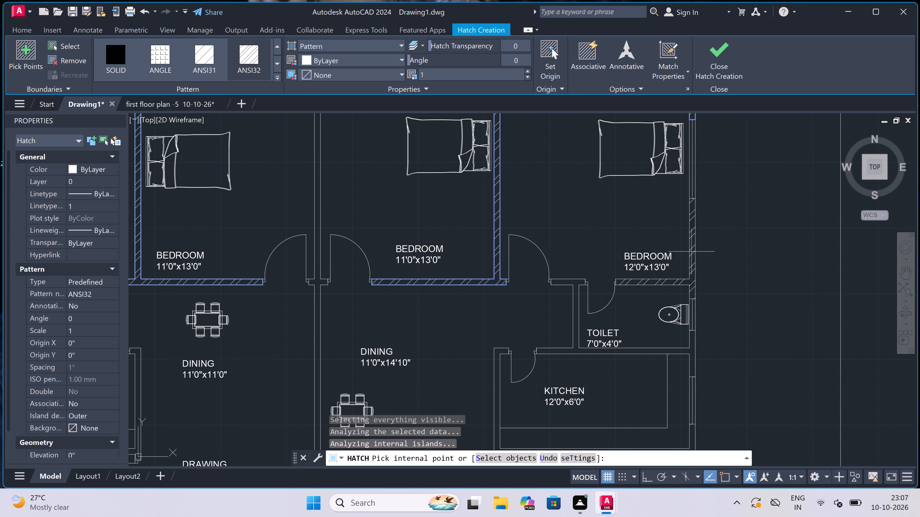
pyautogui.click(691, 253)
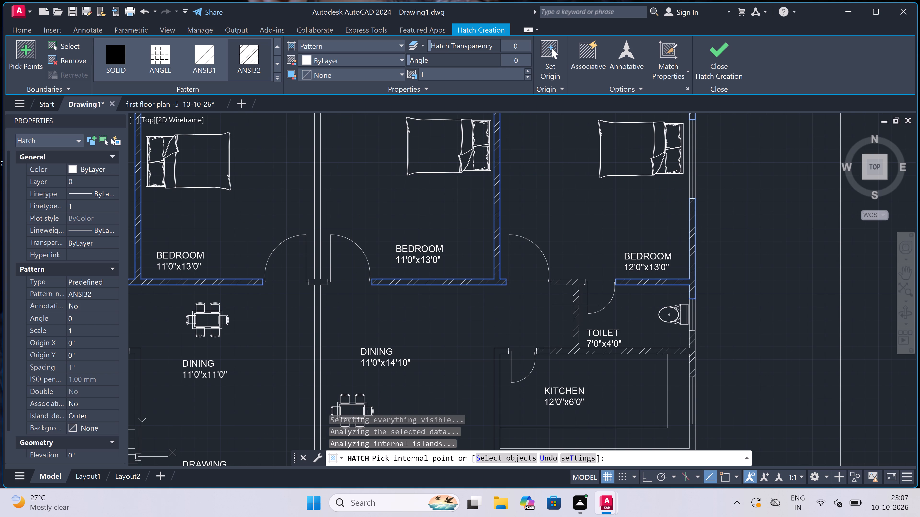
pyautogui.click(575, 305)
# Hatch the west, south and east walls of the northeast kitchen with ANSI32.
pyautogui.scroll(-2, 573, 320)
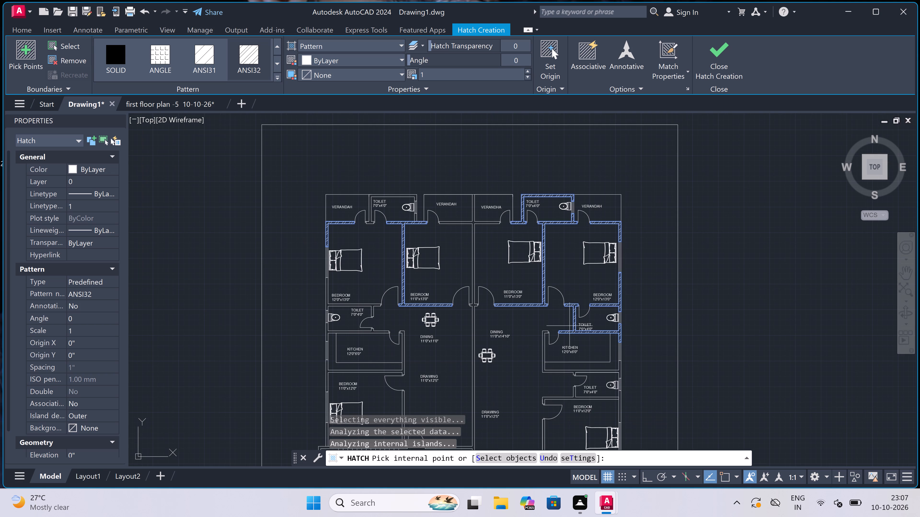
pyautogui.scroll(1, 541, 358)
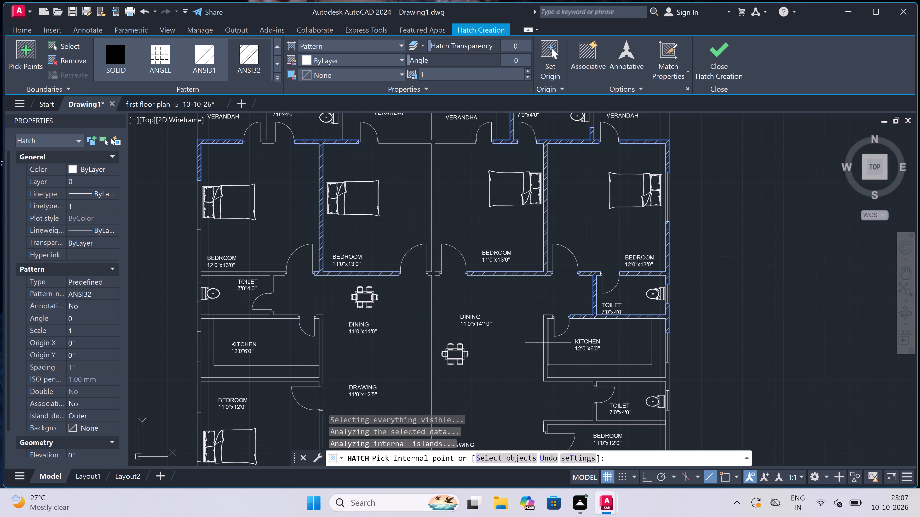
pyautogui.scroll(2, 545, 344)
pyautogui.click(546, 342)
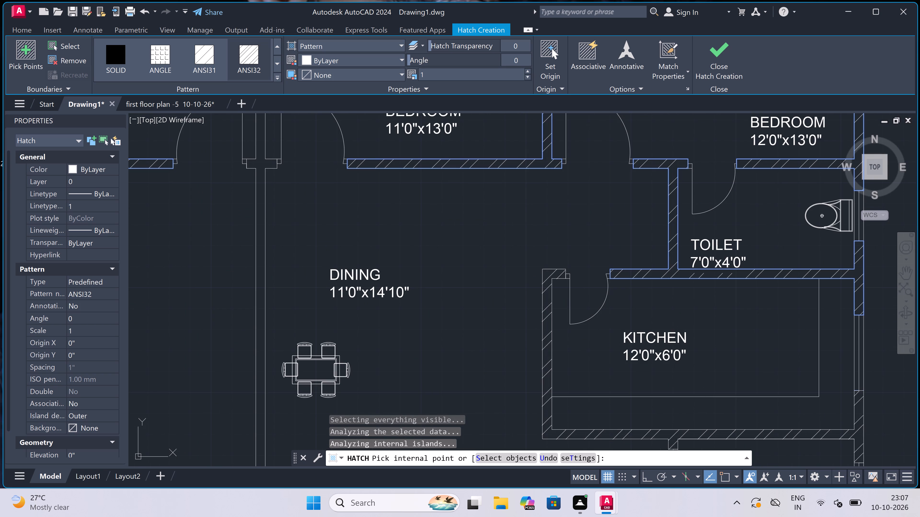
# Hatch the south and west walls of the 7'0"x4'0" toilet just south of the northeast kitchen with ANSI32.
pyautogui.scroll(-11, 556, 277)
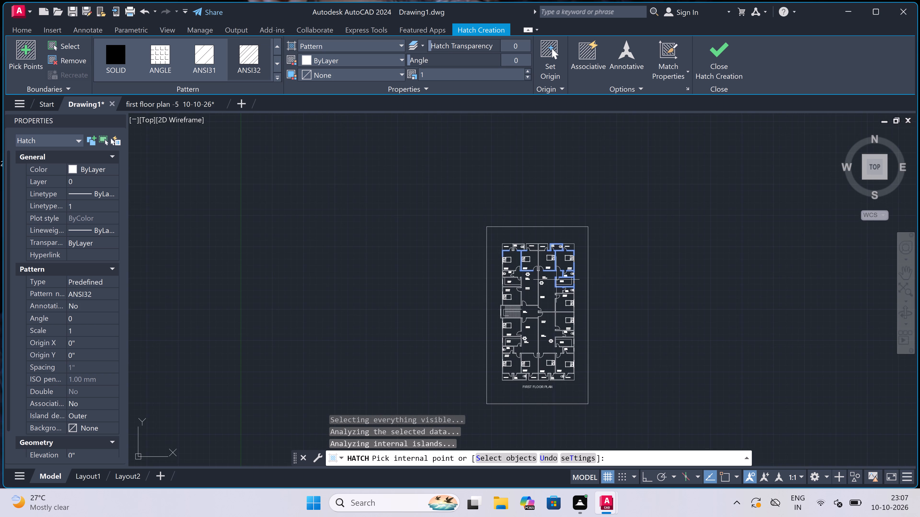
pyautogui.scroll(6, 557, 291)
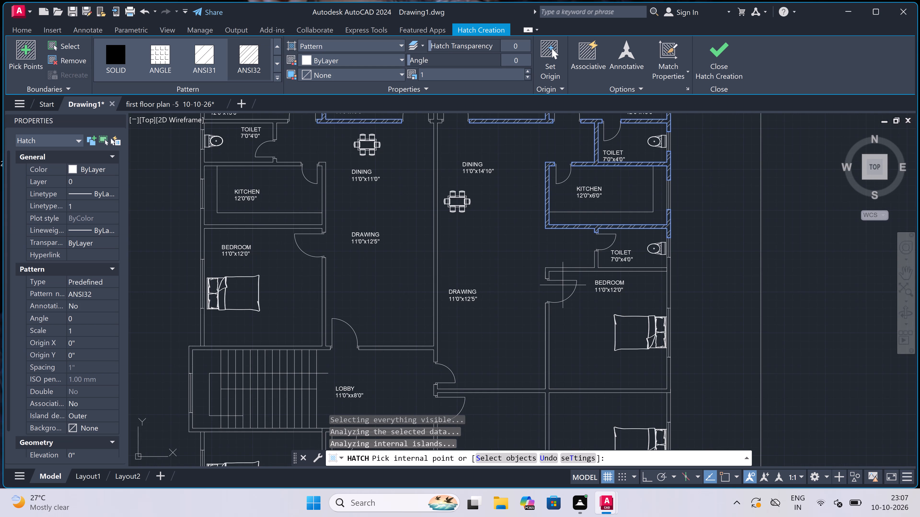
pyautogui.click(570, 268)
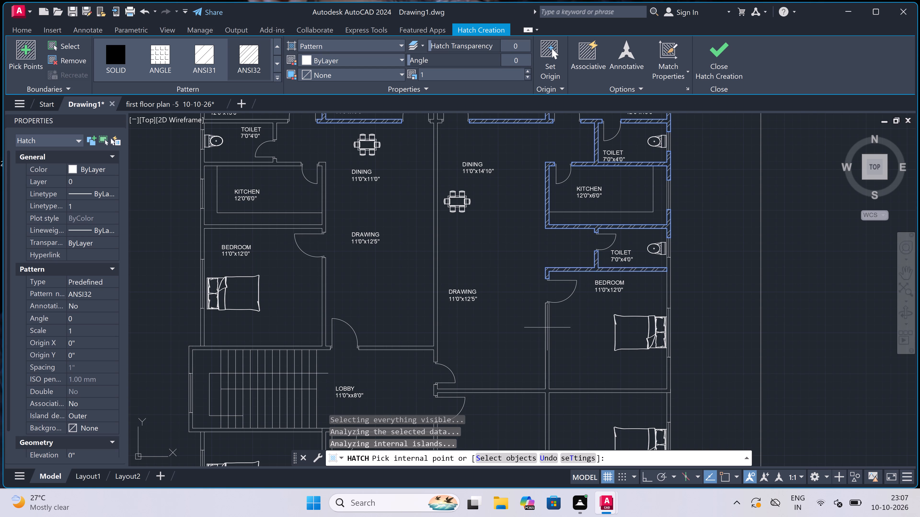
# Hatch the northwest 12'0"x13'0" bedroom's lower west and south walls and the walls of the toilet below it with ANSI32.
pyautogui.scroll(1, 546, 330)
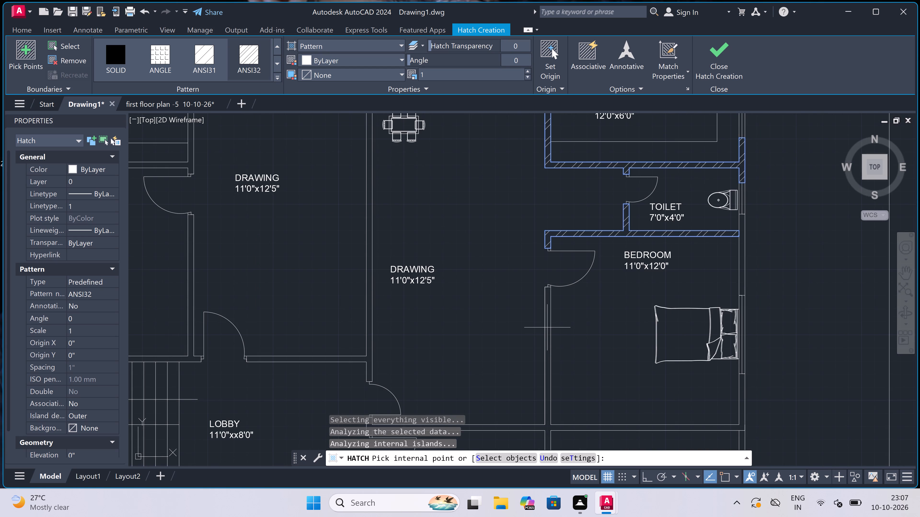
pyautogui.scroll(-4, 547, 327)
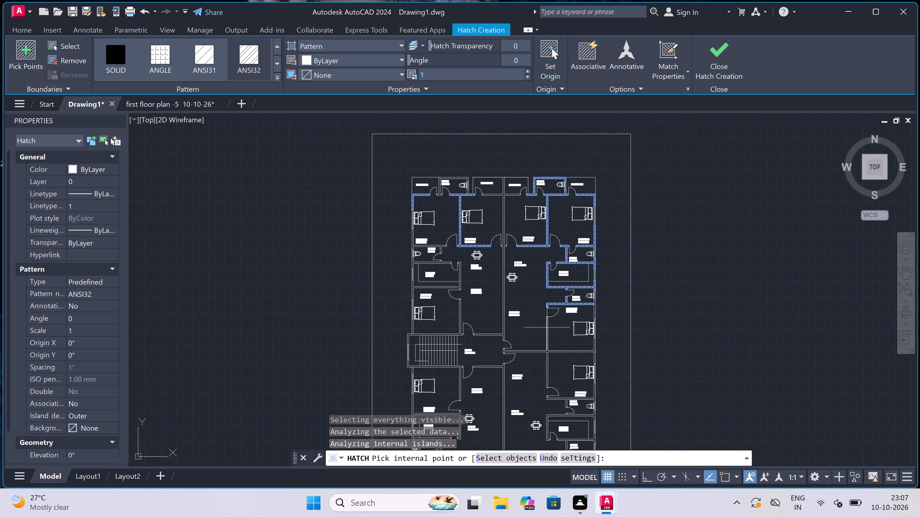
pyautogui.scroll(1, 509, 340)
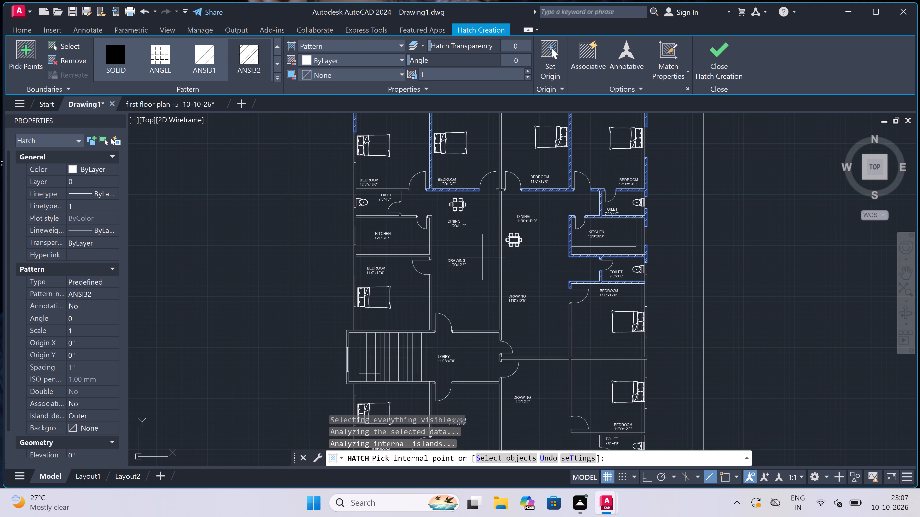
pyautogui.scroll(-3, 503, 236)
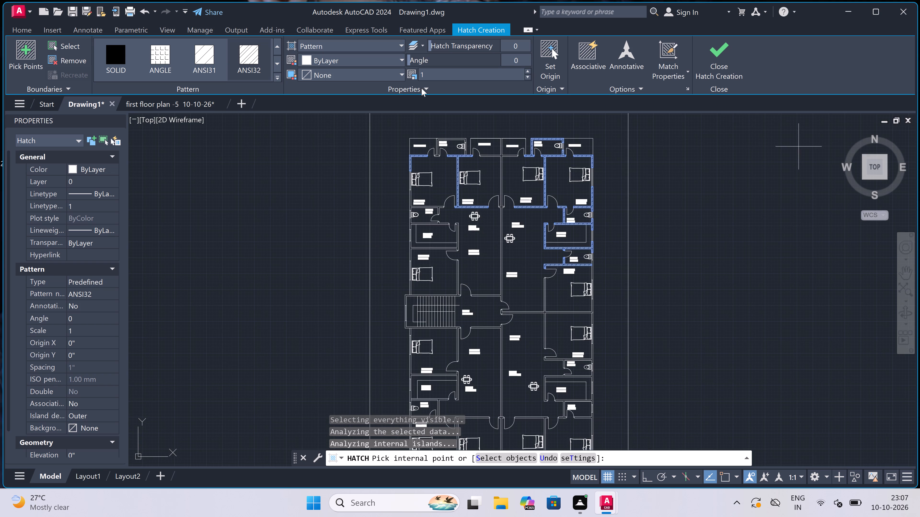
pyautogui.scroll(4, 407, 178)
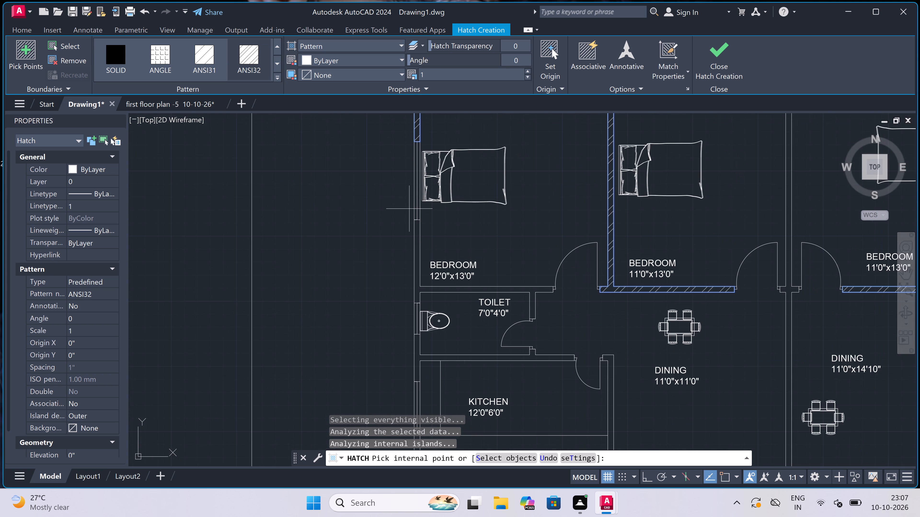
pyautogui.click(417, 255)
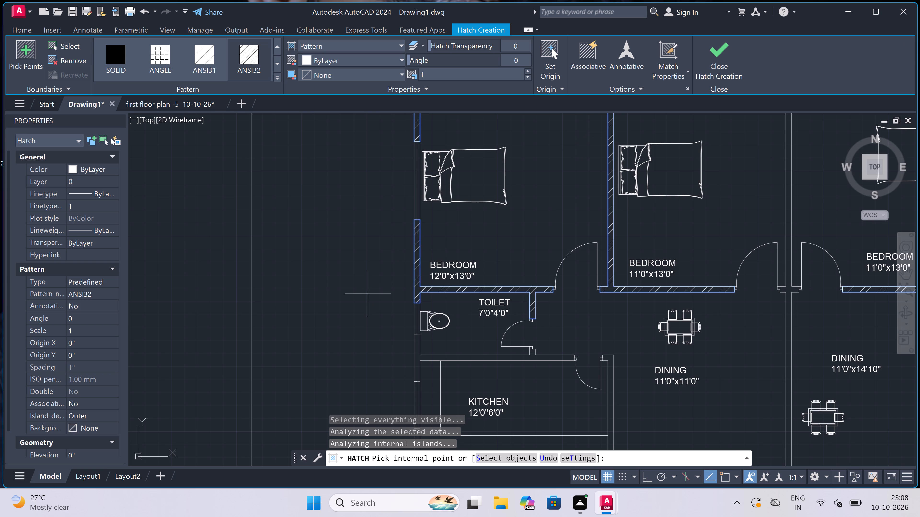
pyautogui.scroll(-3, 368, 248)
pyautogui.scroll(1, 364, 266)
pyautogui.scroll(2, 394, 280)
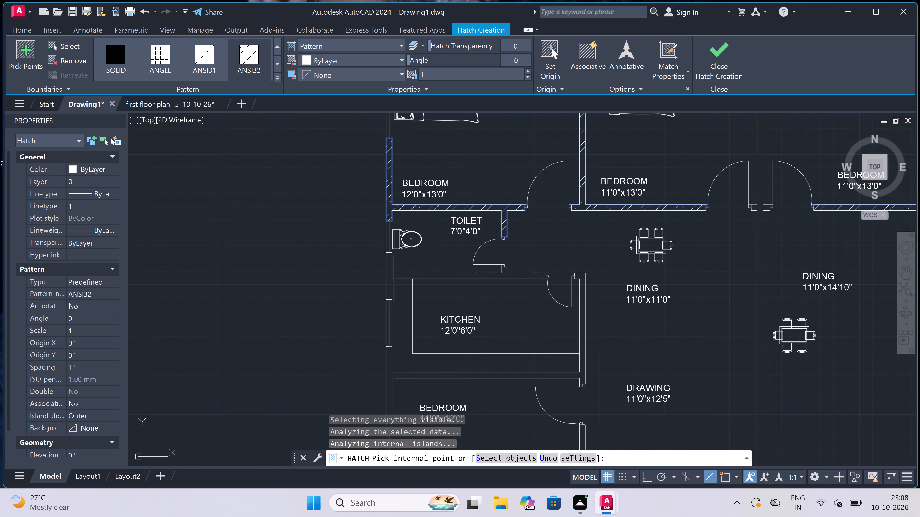
pyautogui.click(390, 273)
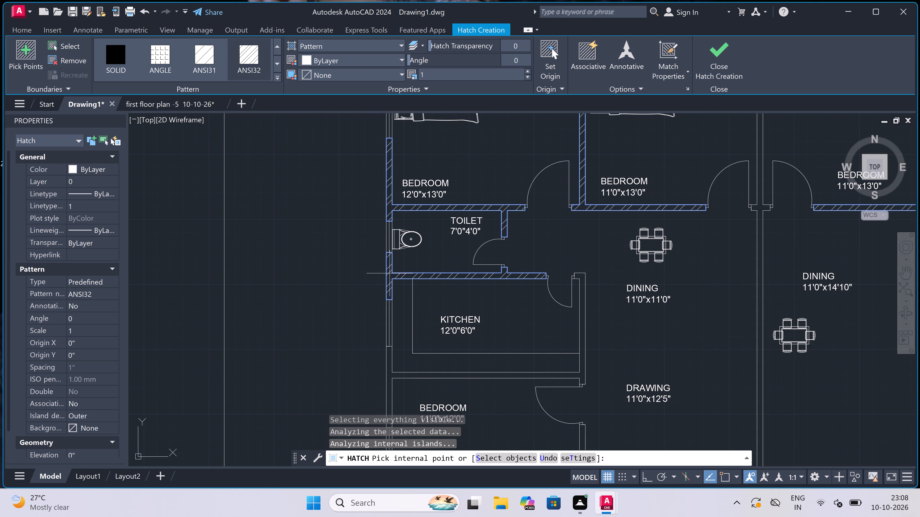
# Hatch the northwest kitchen's south and east walls and the adjoining west exterior wall with ANSI32.
pyautogui.scroll(-3, 436, 258)
pyautogui.scroll(1, 400, 337)
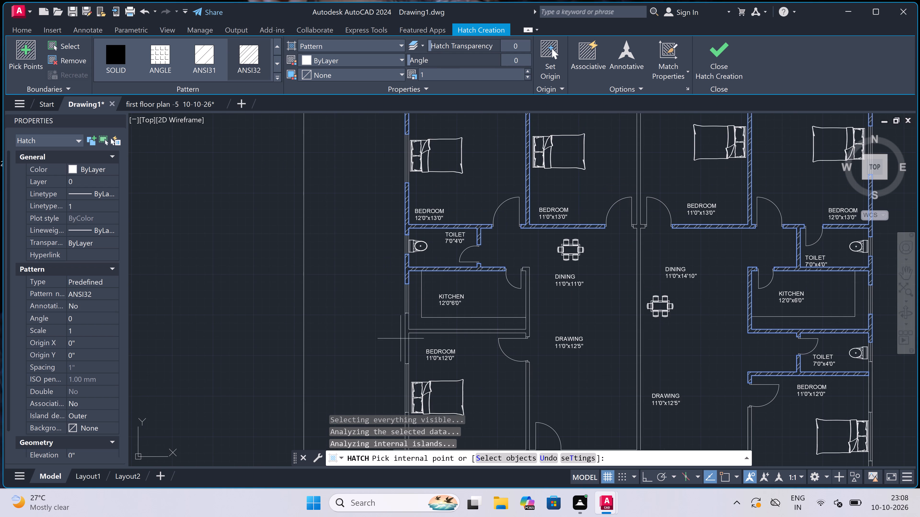
pyautogui.scroll(1, 415, 325)
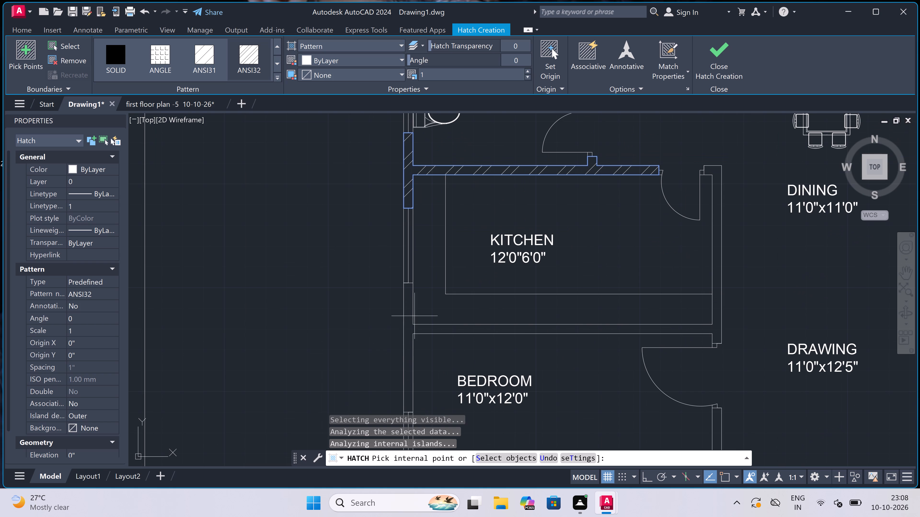
pyautogui.scroll(-6, 437, 237)
pyautogui.scroll(2, 436, 255)
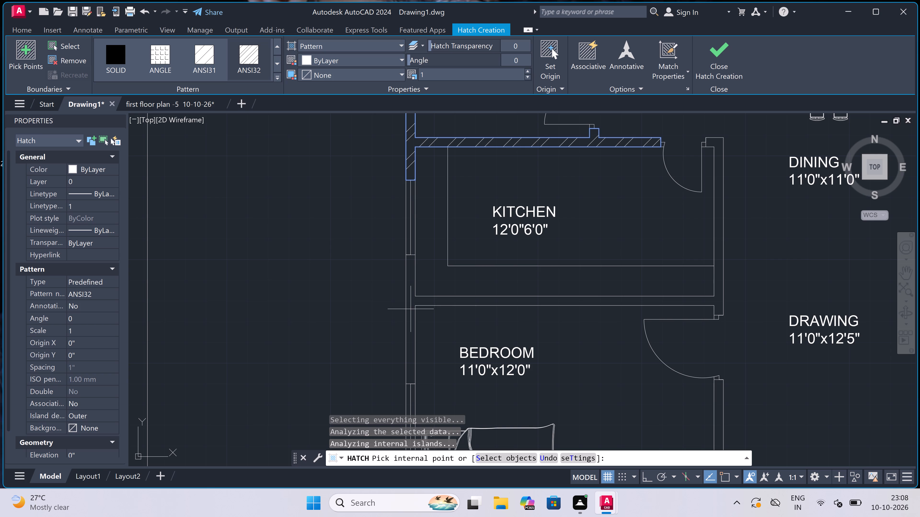
pyautogui.scroll(-2, 422, 267)
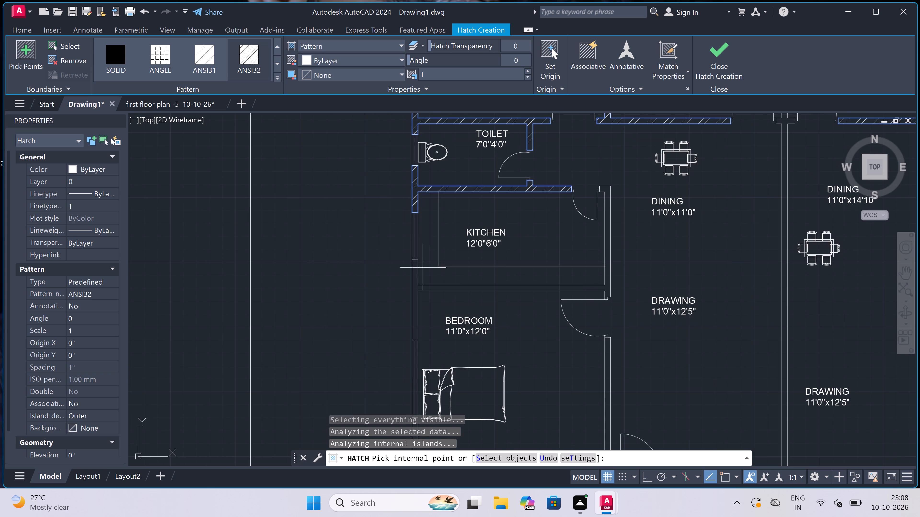
pyautogui.scroll(-2, 423, 269)
pyautogui.scroll(2, 418, 284)
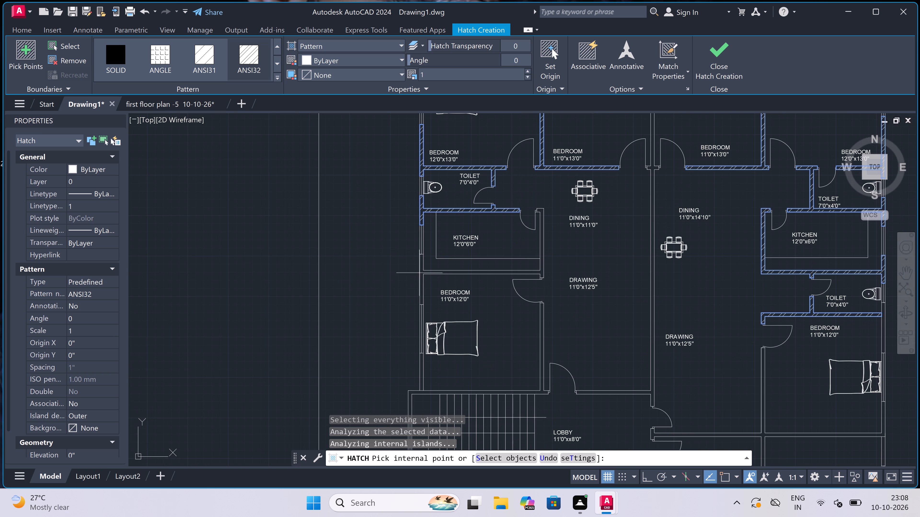
pyautogui.scroll(1, 420, 275)
pyautogui.click(420, 276)
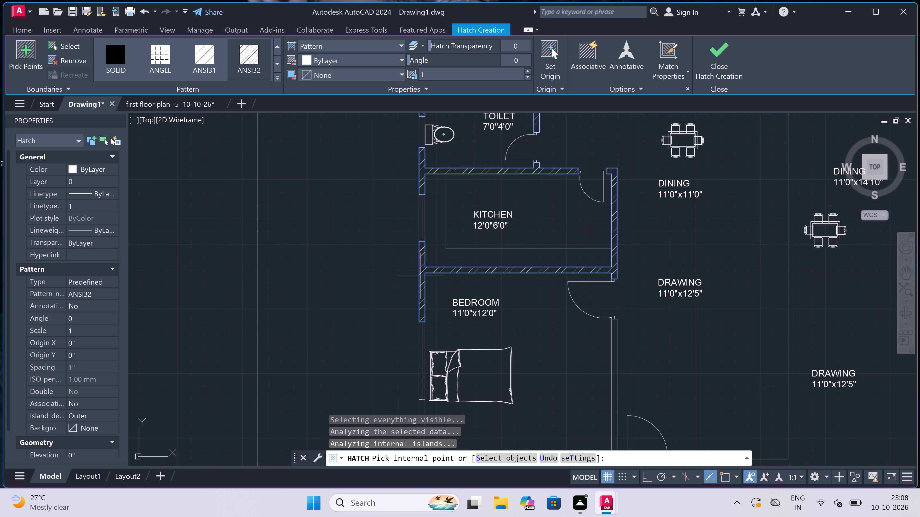
# Hatch the lower west, south and east walls of the 11'0"x12'0" bedroom north of the staircase, including the stair's northwest corner.
pyautogui.scroll(-9, 435, 264)
pyautogui.scroll(2, 425, 293)
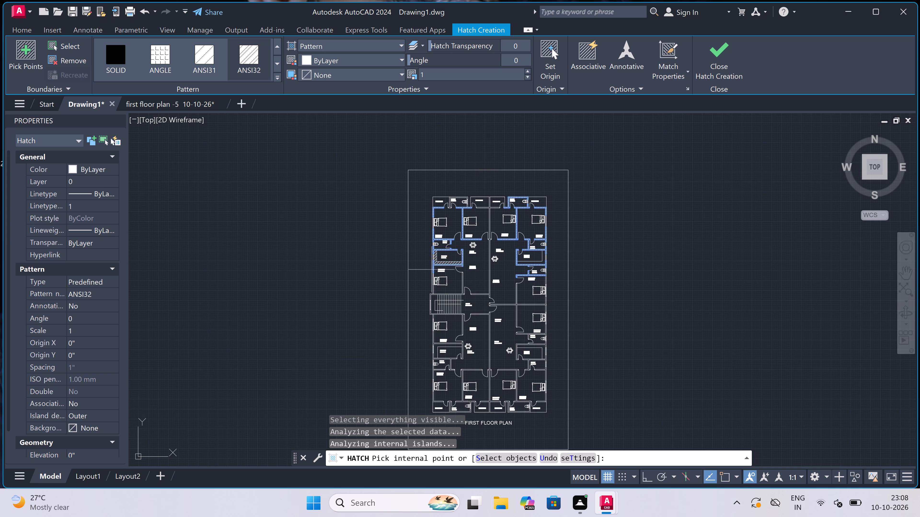
pyautogui.scroll(3, 425, 293)
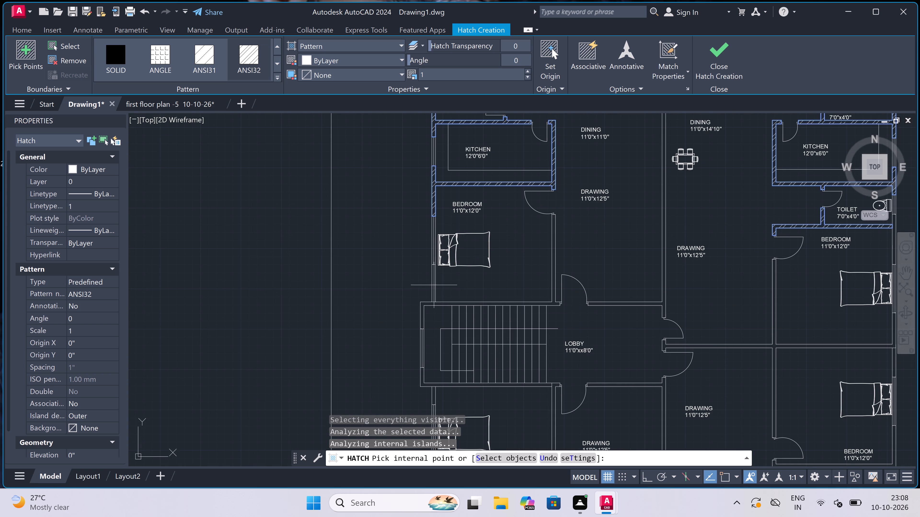
pyautogui.scroll(2, 439, 285)
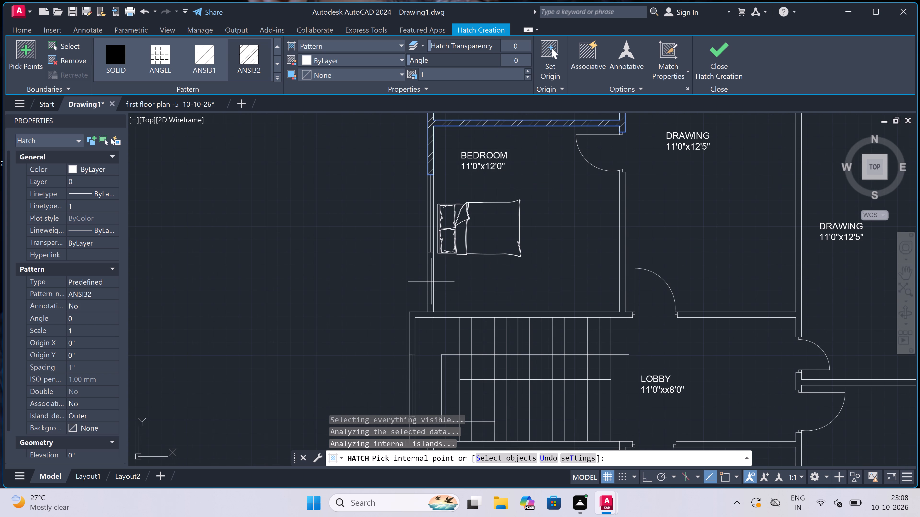
pyautogui.click(431, 282)
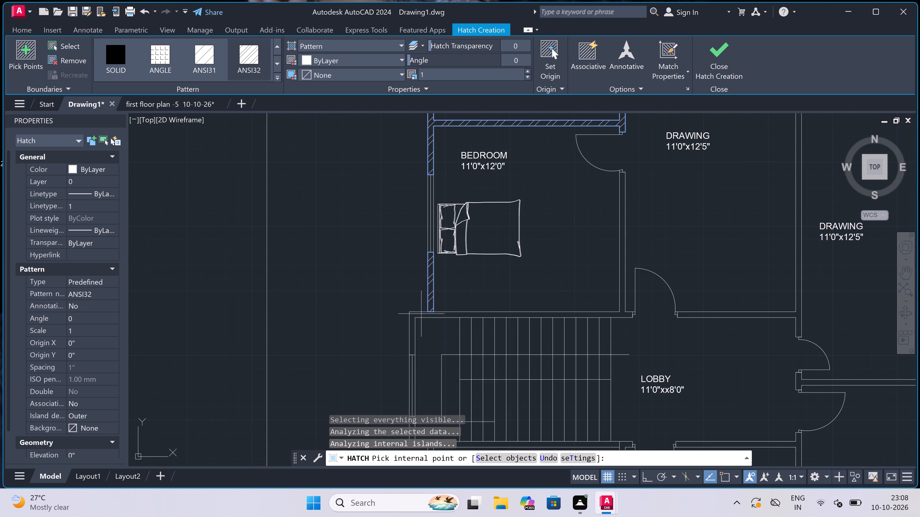
pyautogui.click(423, 314)
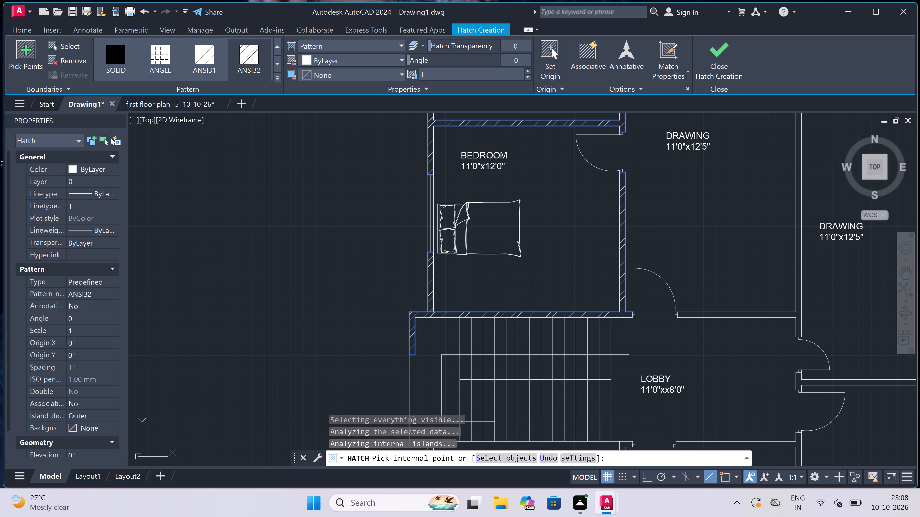
# Hatch the staircase's south wall and southwest corner, plus the short west wall segment of the bedroom just below, with ANSI32.
pyautogui.scroll(-7, 560, 254)
pyautogui.scroll(1, 607, 258)
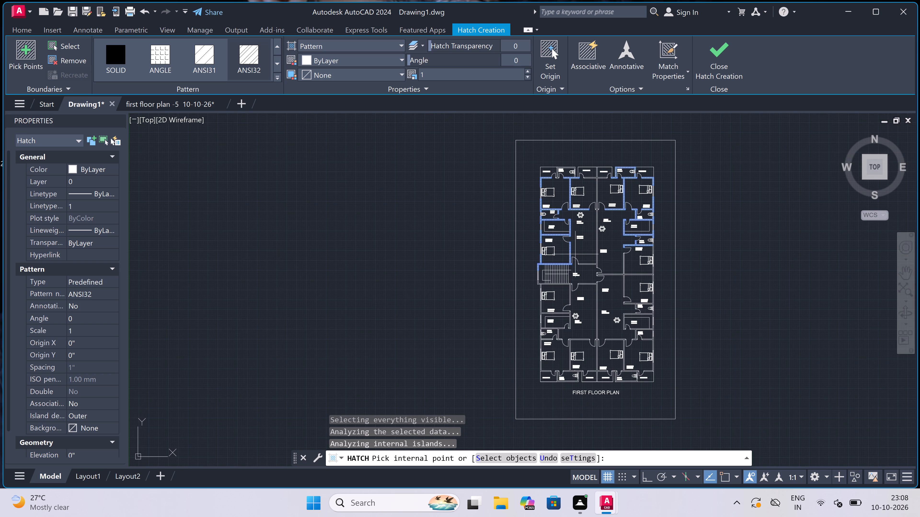
pyautogui.scroll(2, 608, 270)
pyautogui.scroll(2, 577, 269)
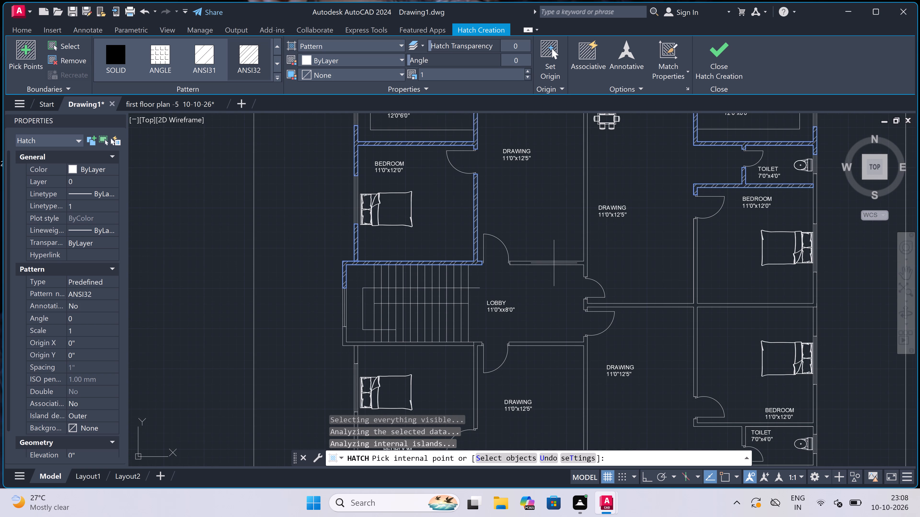
pyautogui.scroll(1, 554, 263)
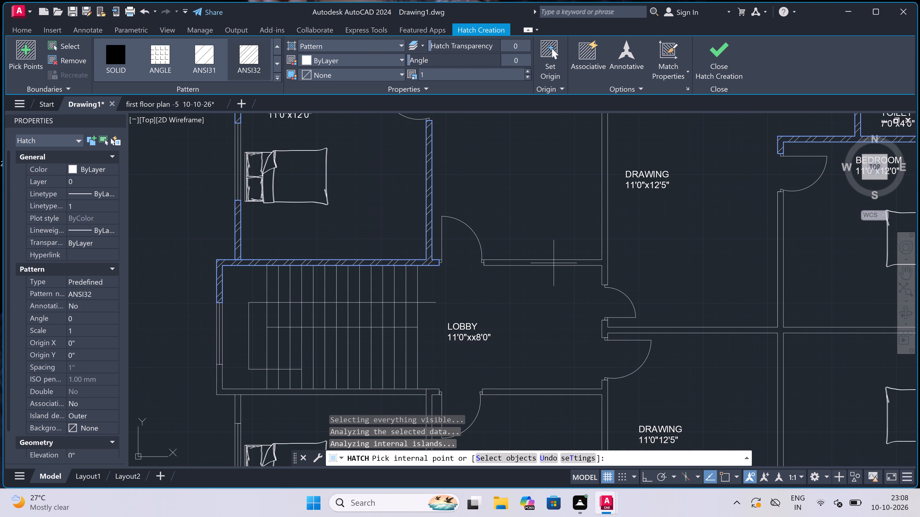
pyautogui.scroll(-3, 554, 259)
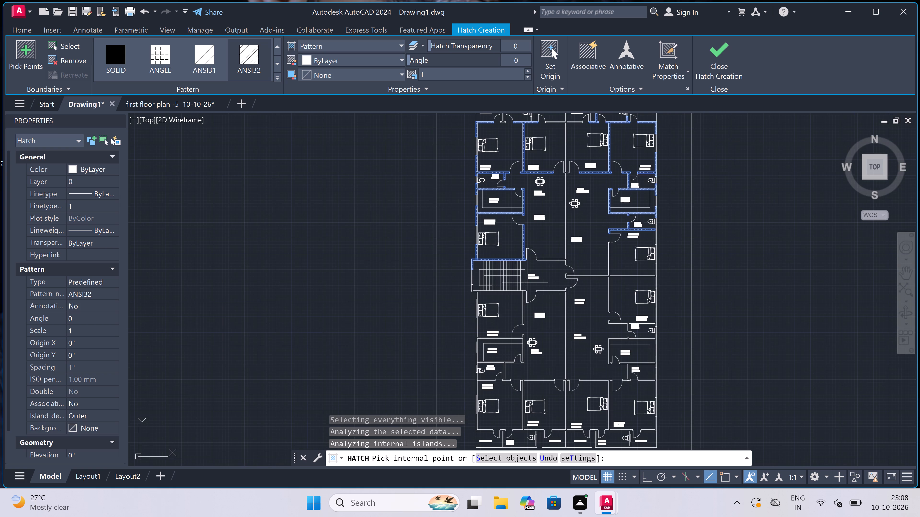
pyautogui.scroll(3, 470, 296)
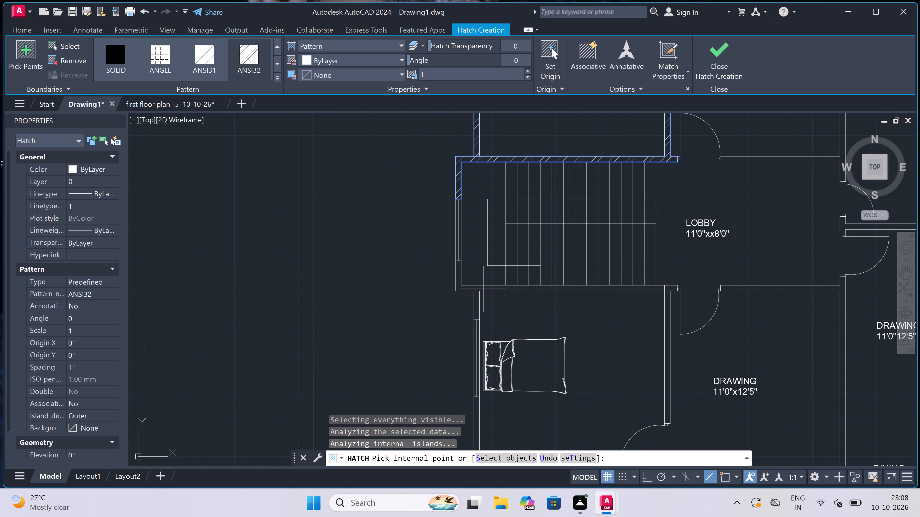
pyautogui.click(483, 289)
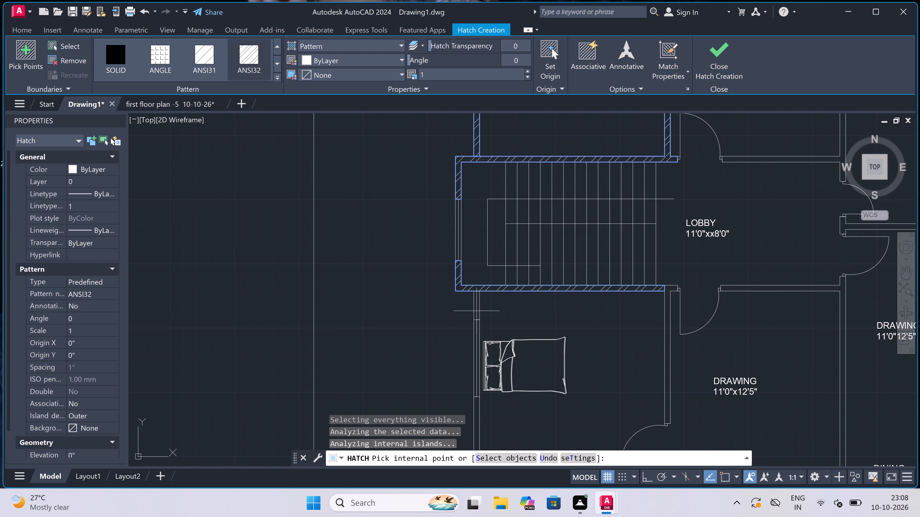
pyautogui.click(478, 309)
# Hatch the wall between the southwest 11'0"x12'0" bedroom and kitchen, with the adjoining west exterior wall and the kitchen's east wall.
pyautogui.scroll(-4, 503, 250)
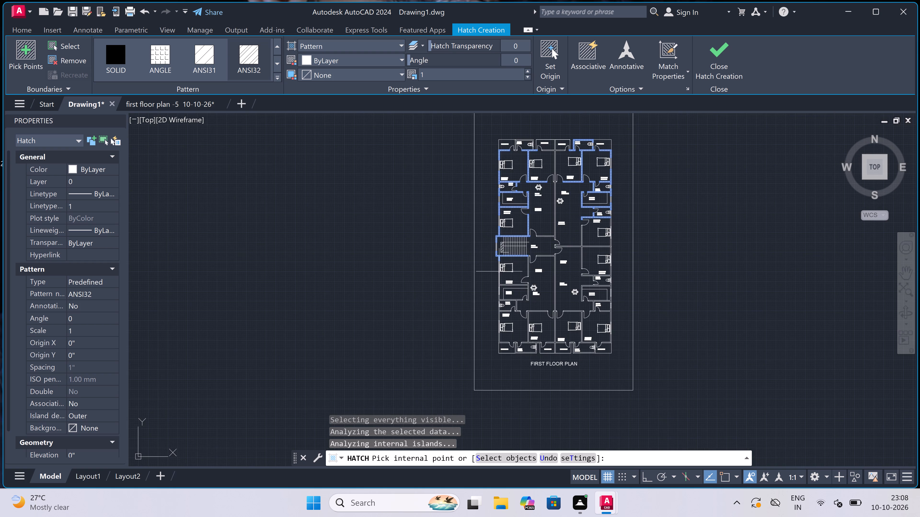
pyautogui.scroll(4, 499, 275)
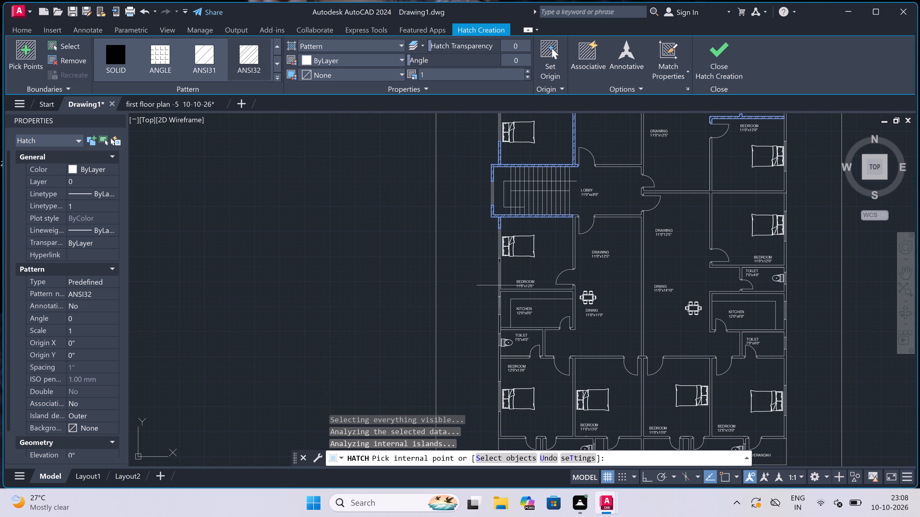
pyautogui.scroll(1, 500, 285)
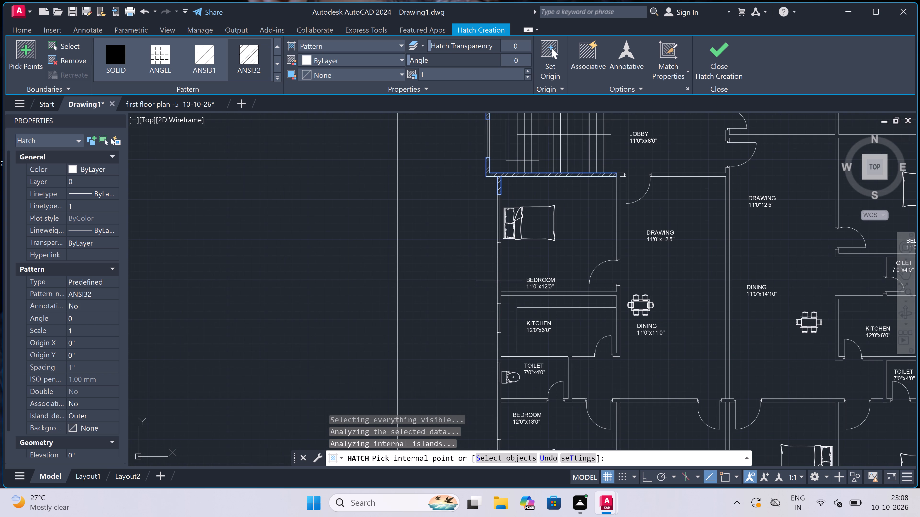
pyautogui.scroll(2, 498, 277)
pyautogui.click(498, 277)
# Hatch the wall between the west 11'0"x12'0" bedroom below the staircase and the drawing room with ANSI32.
pyautogui.scroll(-2, 507, 248)
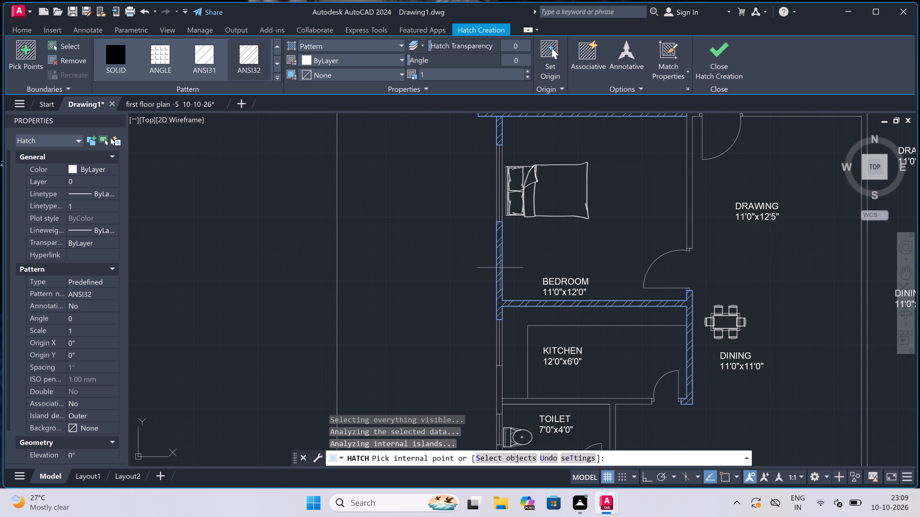
pyautogui.scroll(-3, 507, 248)
pyautogui.scroll(2, 592, 182)
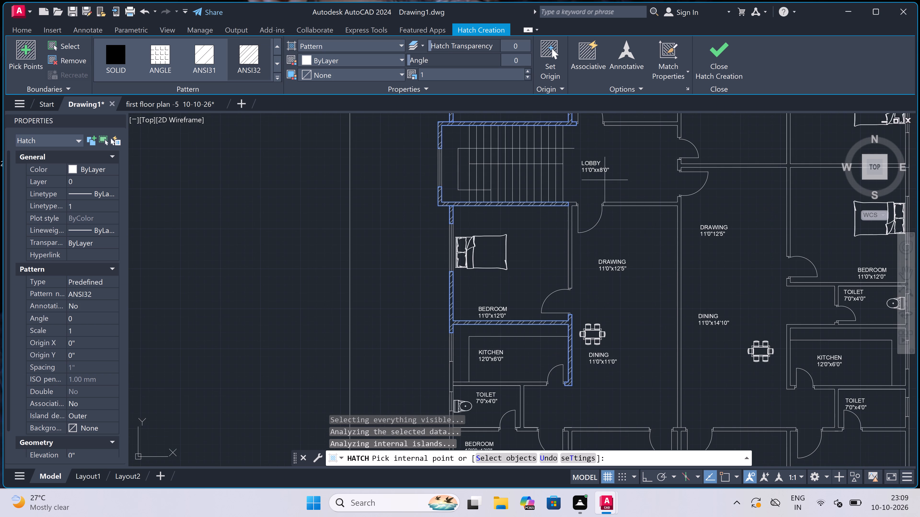
pyautogui.scroll(1, 576, 213)
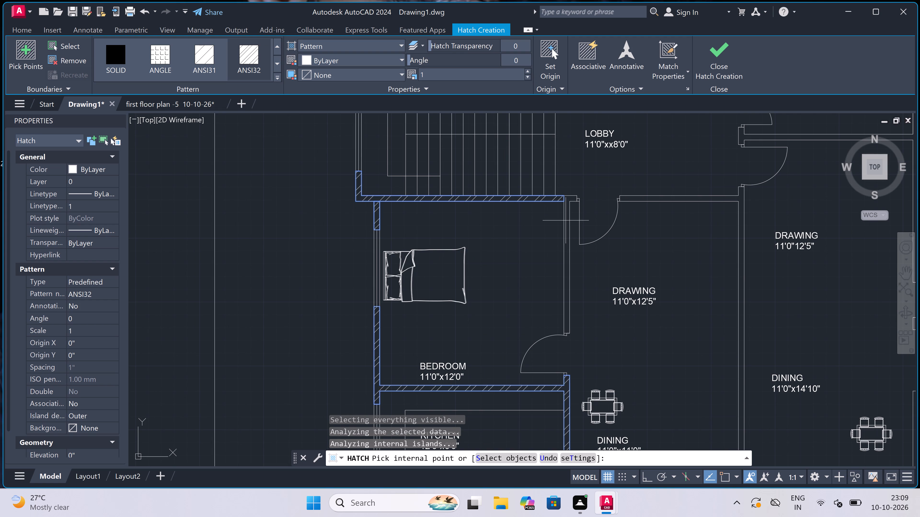
pyautogui.click(568, 220)
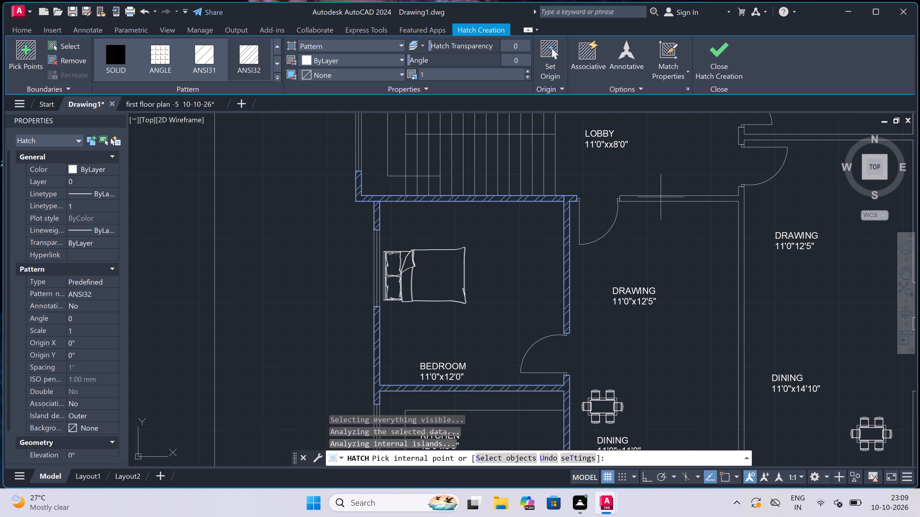
# Hatch the north, east and south walls of the toilet below the west kitchen, plus its adjoining west exterior wall segments, with ANSI32.
pyautogui.scroll(-4, 665, 201)
pyautogui.scroll(3, 608, 297)
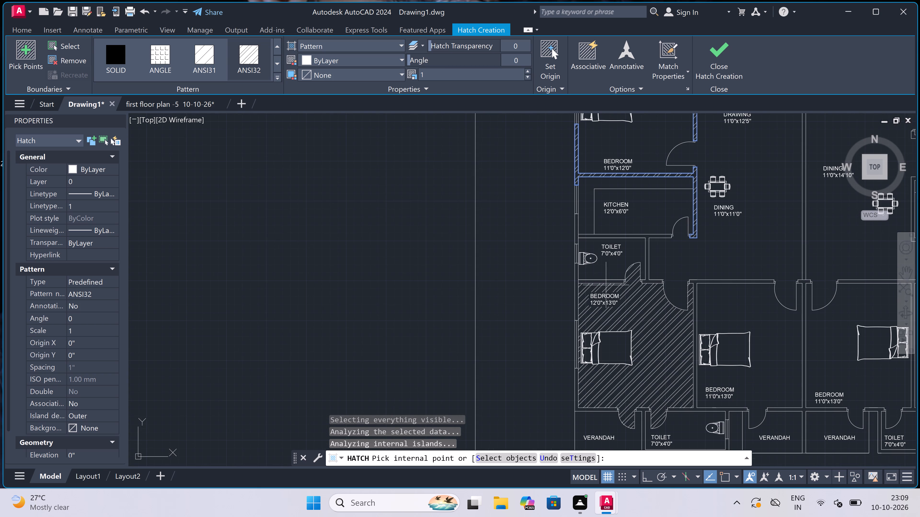
pyautogui.click(606, 283)
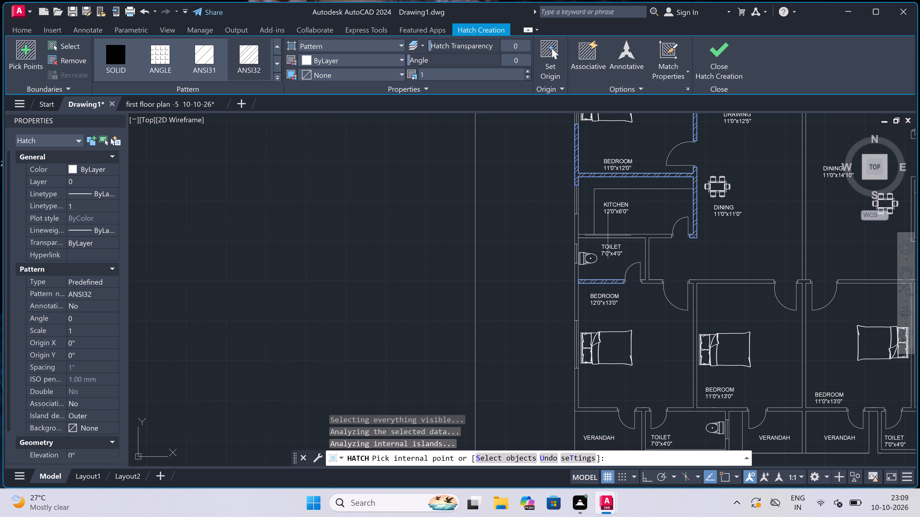
pyautogui.click(608, 235)
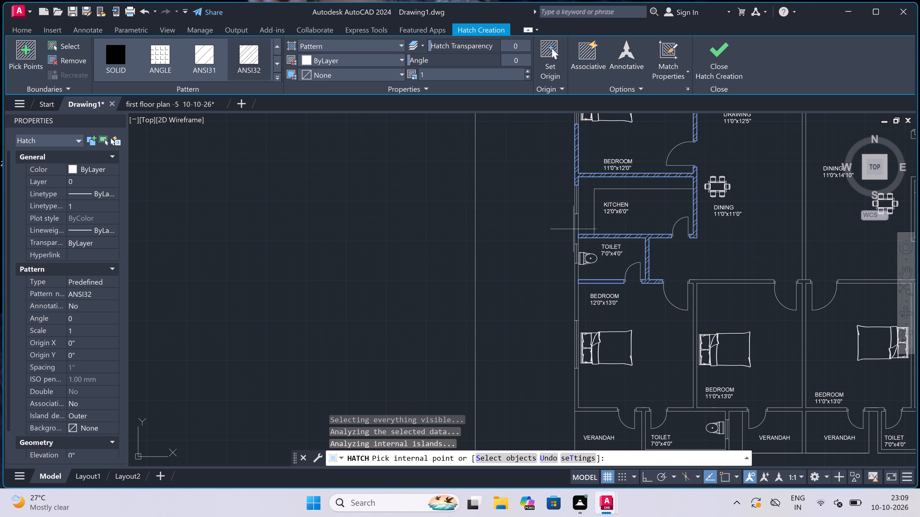
pyautogui.click(577, 228)
pyautogui.click(576, 284)
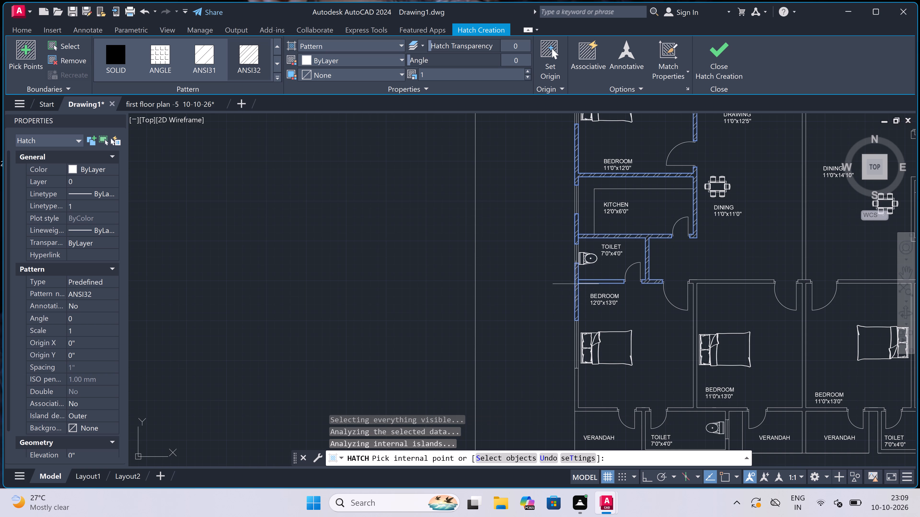
# Hatch the southwest 12'0"x13'0" bedroom's lower west, south and east walls and all walls of the adjoining southern toilet with ANSI32.
pyautogui.scroll(-3, 578, 257)
pyautogui.scroll(3, 581, 293)
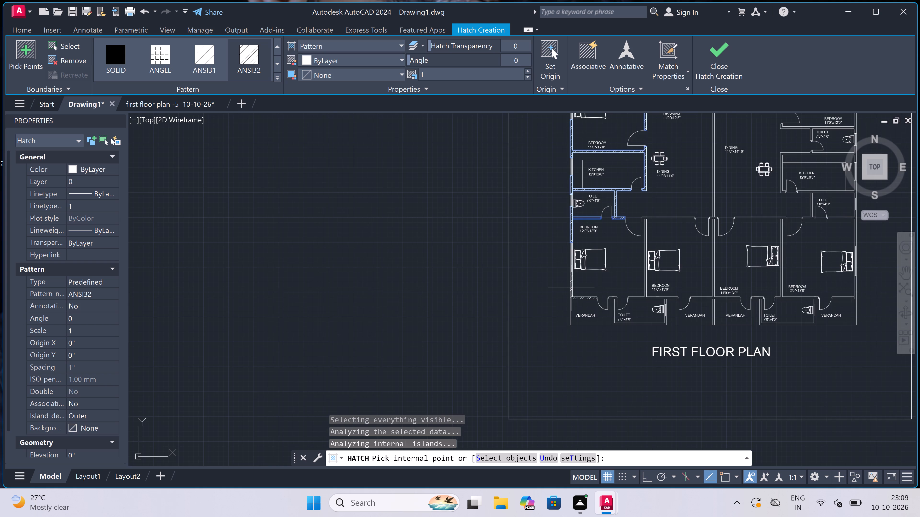
pyautogui.click(571, 287)
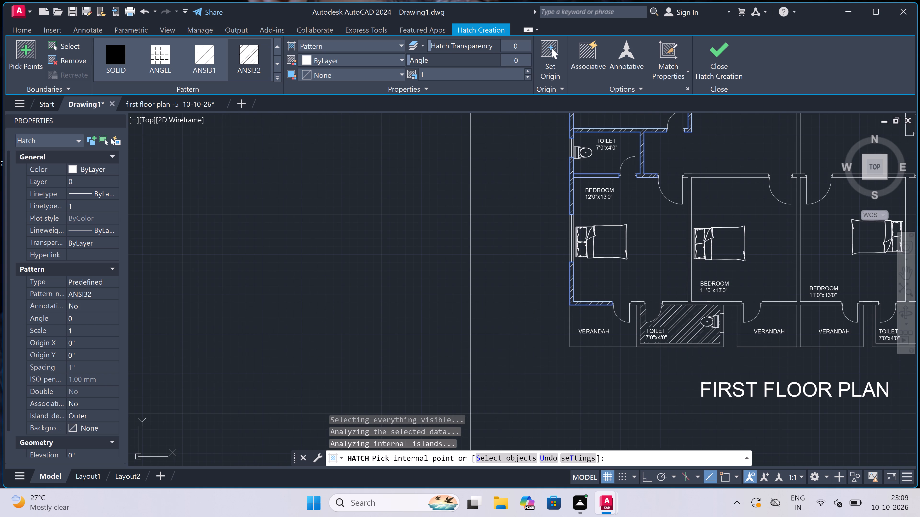
pyautogui.click(687, 304)
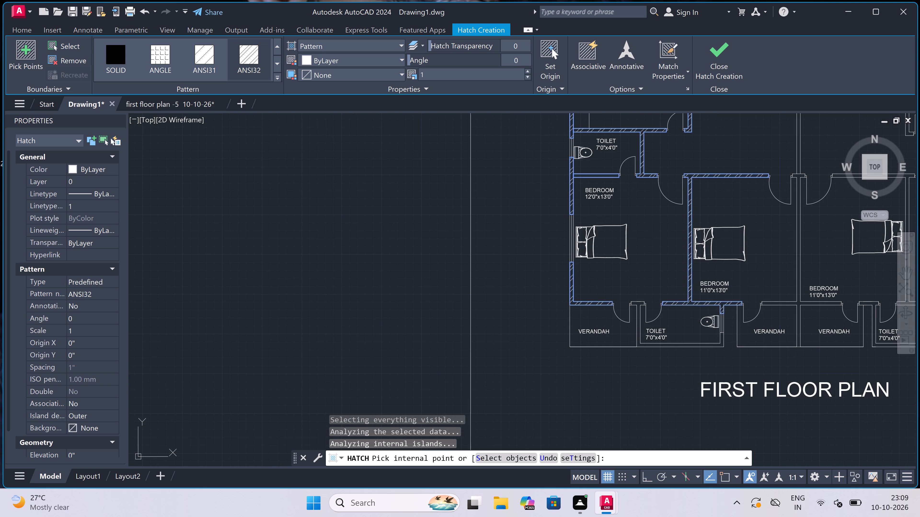
pyautogui.click(692, 346)
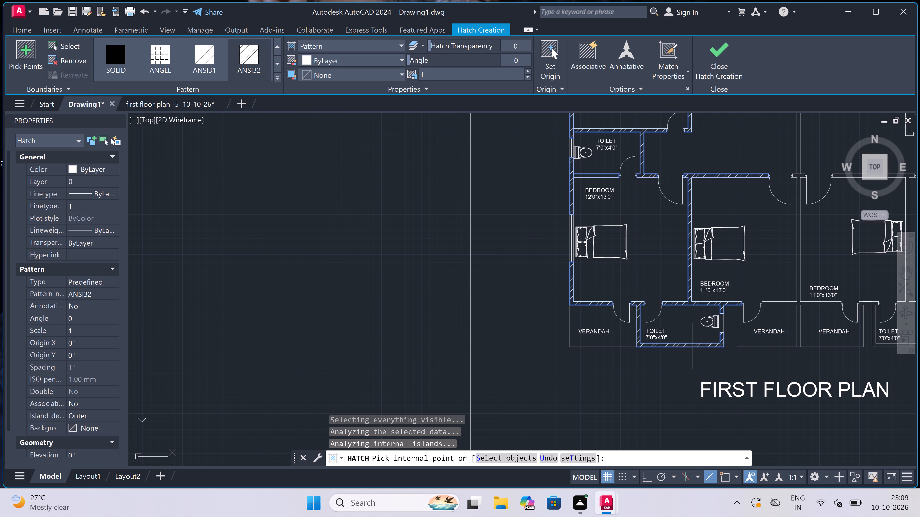
# Hatch the walls between the two central 11'0"x13'0" bedrooms and their verandahs, and the wall beside the southeast 12'0"x13'0" bedroom, with ANSI32.
pyautogui.scroll(-3, 548, 331)
pyautogui.scroll(2, 635, 325)
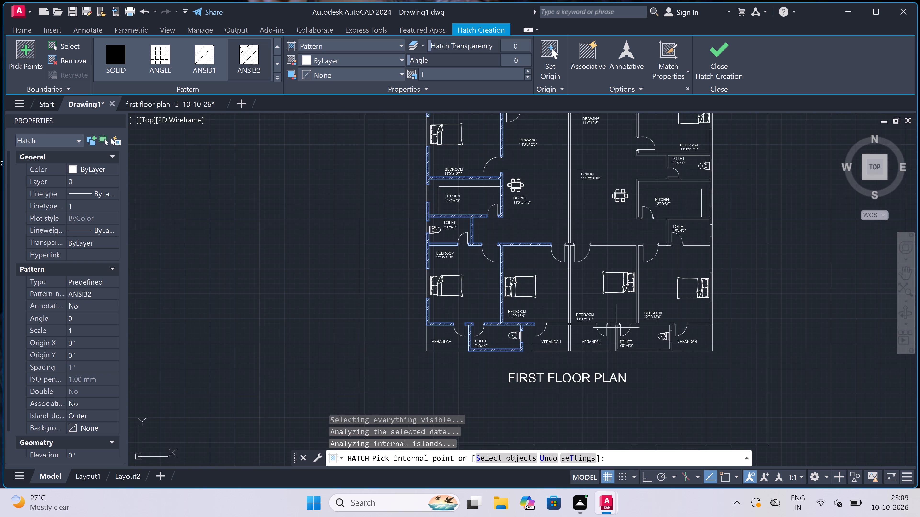
pyautogui.scroll(1, 576, 326)
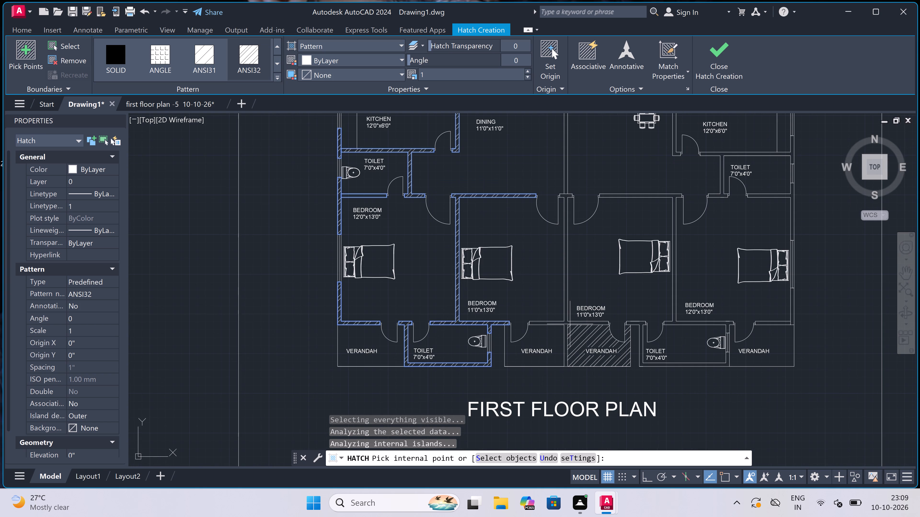
pyautogui.click(569, 324)
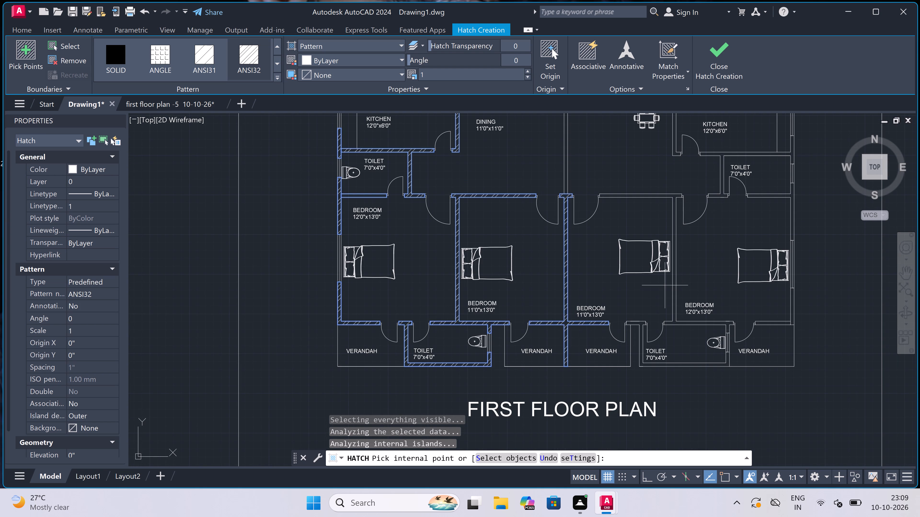
pyautogui.click(673, 272)
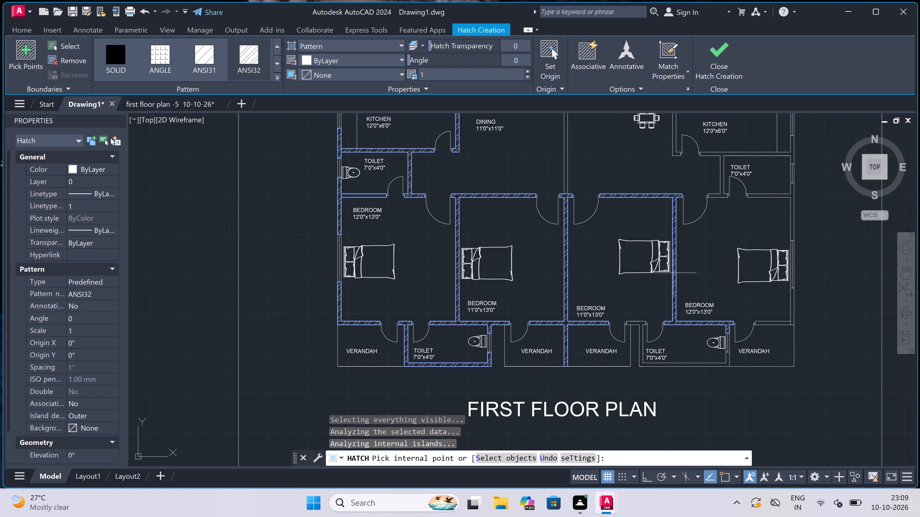
# Hatch the southeast verandah toilet's walls and the 12'0"x13'0" bedroom's remaining south, east and north walls with ANSI32, keeping the toilet's floor unfilled.
pyautogui.click(645, 332)
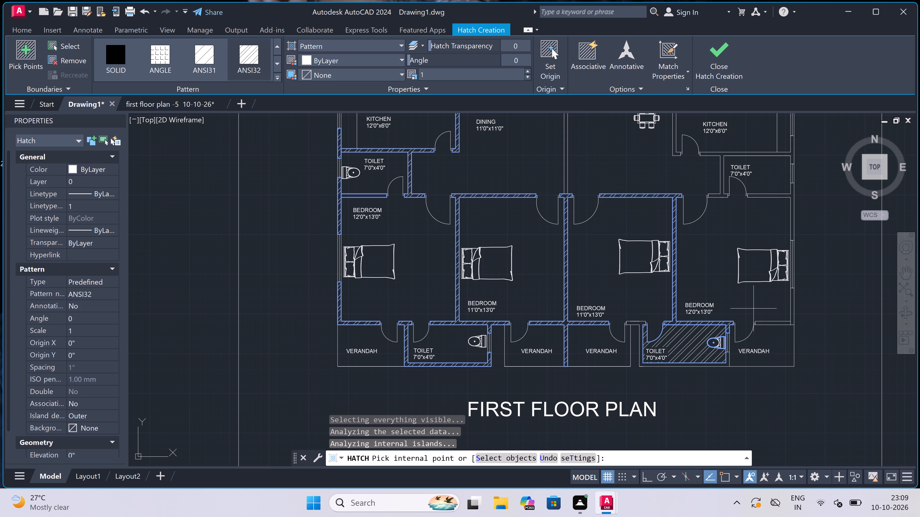
pyautogui.hotkey('ctrl', 'z')
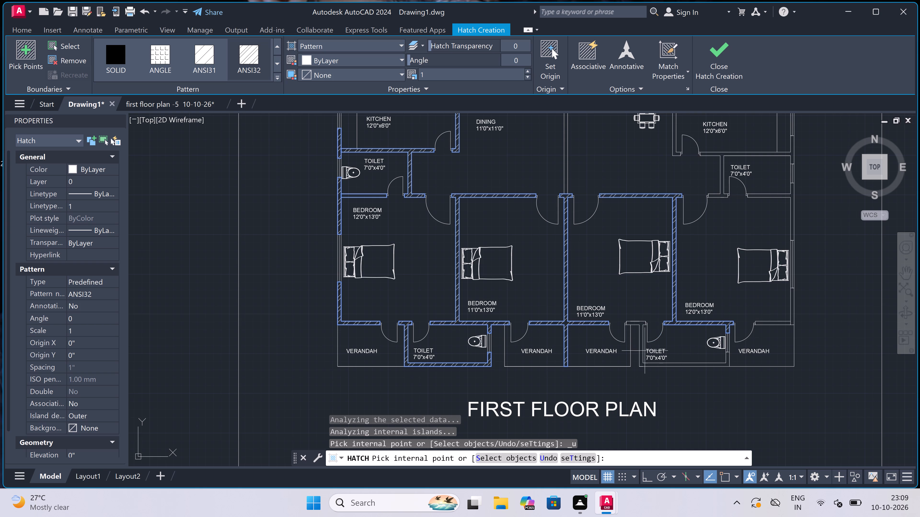
pyautogui.click(641, 338)
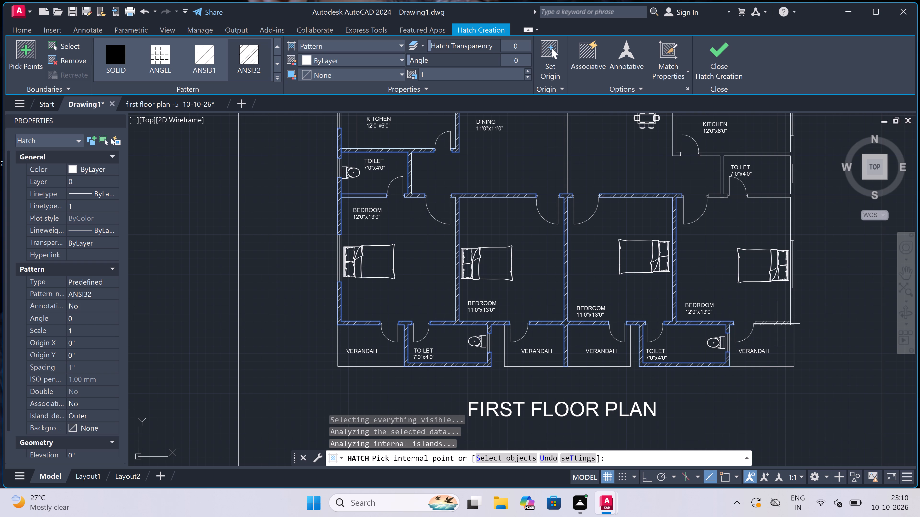
pyautogui.click(777, 324)
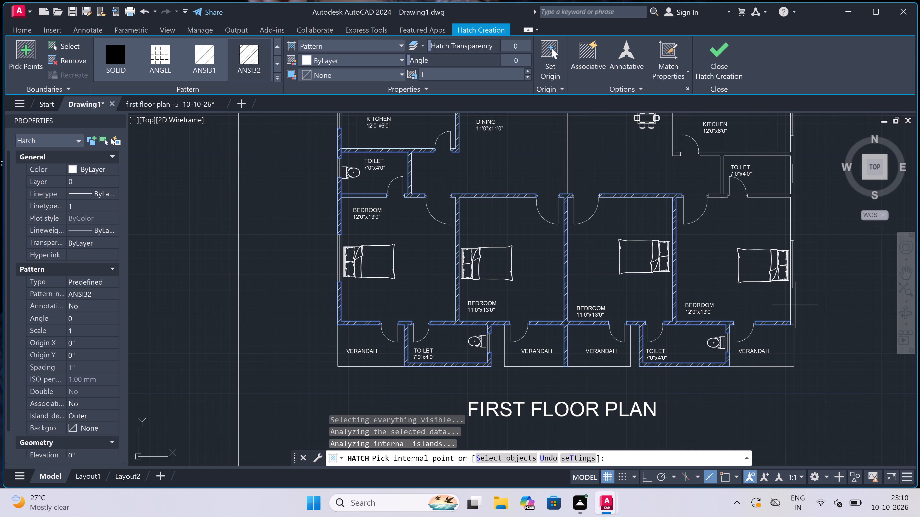
pyautogui.click(793, 306)
pyautogui.click(792, 197)
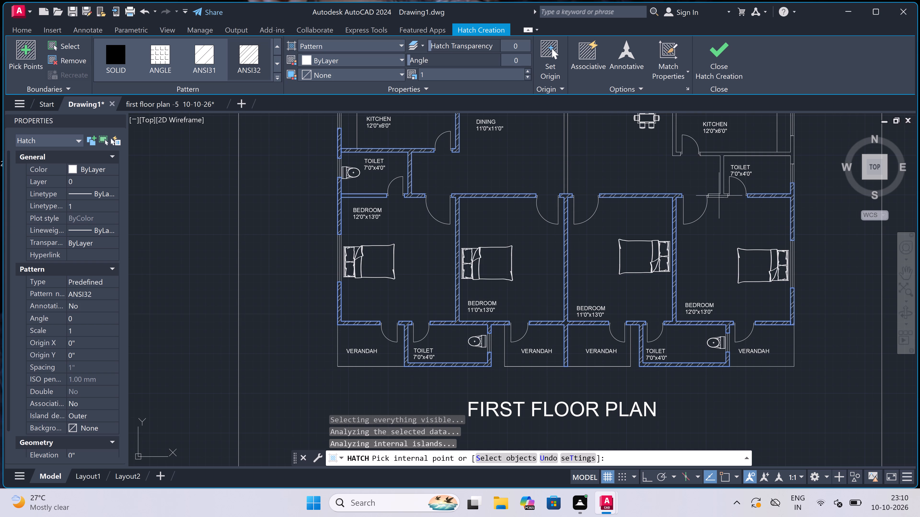
# Hatch the wall between the southeast kitchen and the toilet below it, including the toilet's west wall and adjoining east exterior wall, with ANSI32.
pyautogui.scroll(-2, 719, 196)
pyautogui.scroll(2, 748, 118)
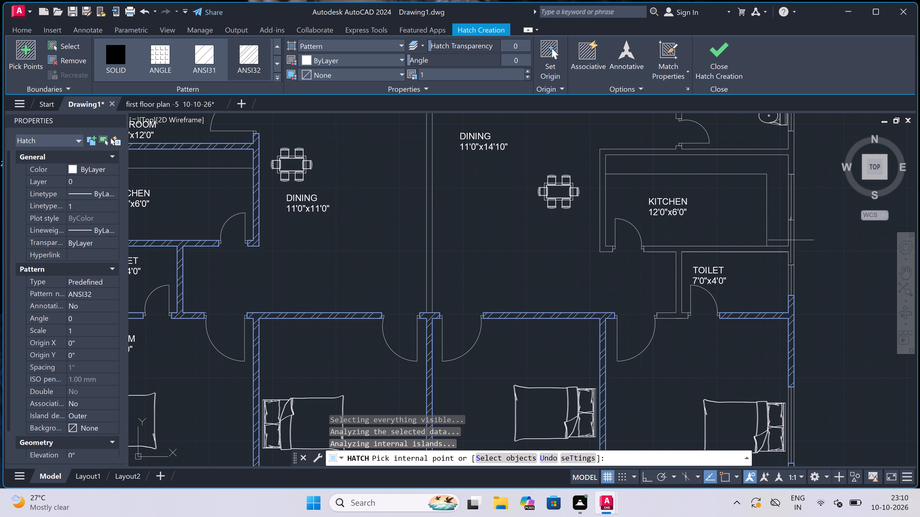
pyautogui.click(792, 240)
pyautogui.scroll(-4, 649, 283)
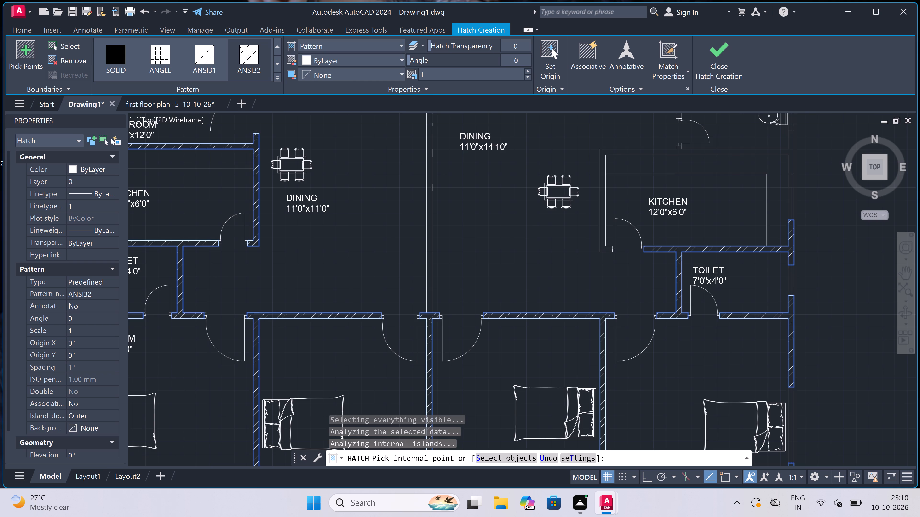
pyautogui.scroll(3, 705, 214)
pyautogui.scroll(-1, 701, 264)
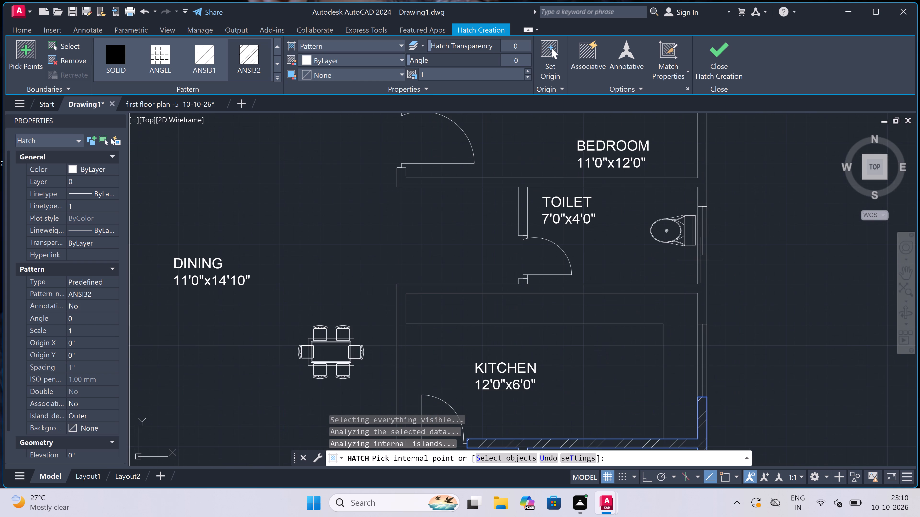
pyautogui.scroll(-2, 701, 264)
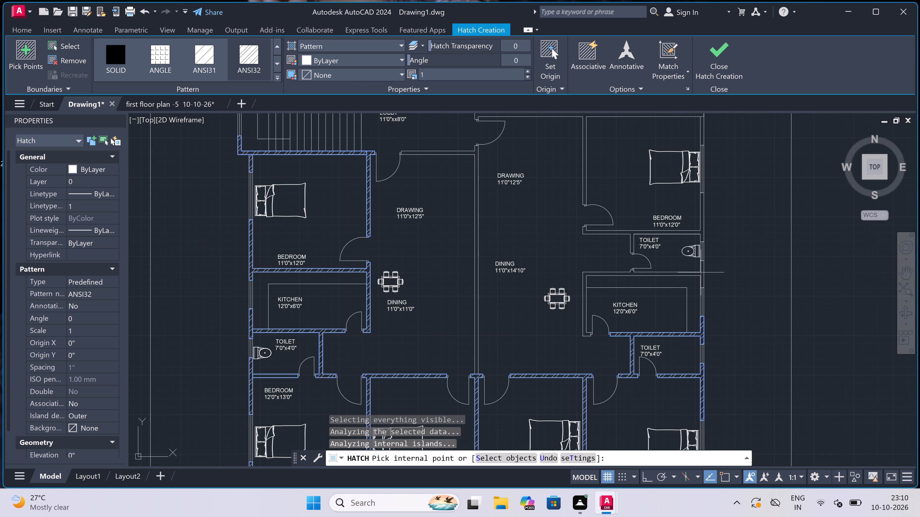
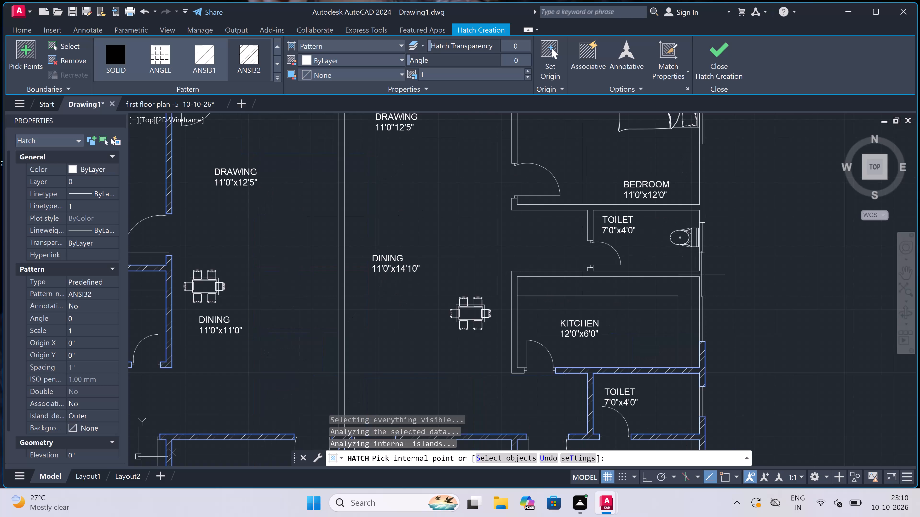
# Hatch the lower east 11'0"x12'0" bedroom's south and east walls, the adjoining toilet's walls and the southeast kitchen's north and west walls with ANSI32.
pyautogui.scroll(-1, 701, 275)
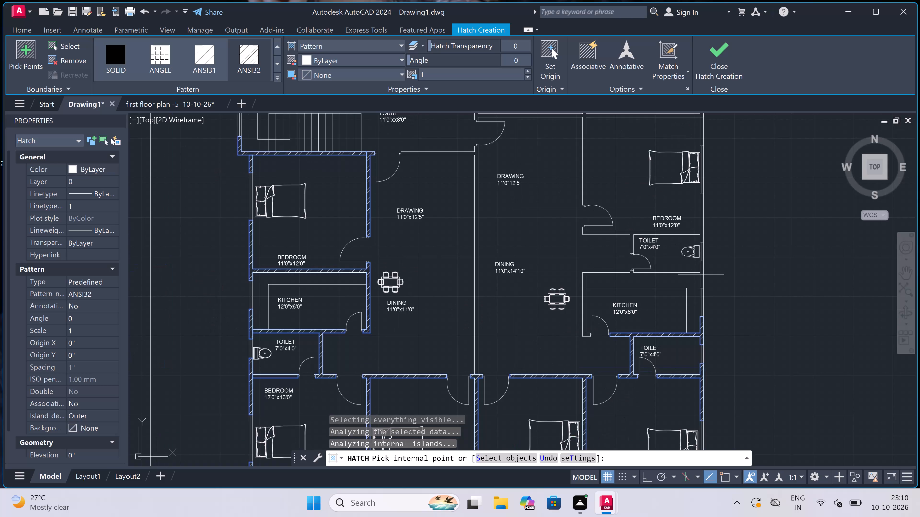
pyautogui.scroll(3, 701, 275)
pyautogui.scroll(-2, 701, 274)
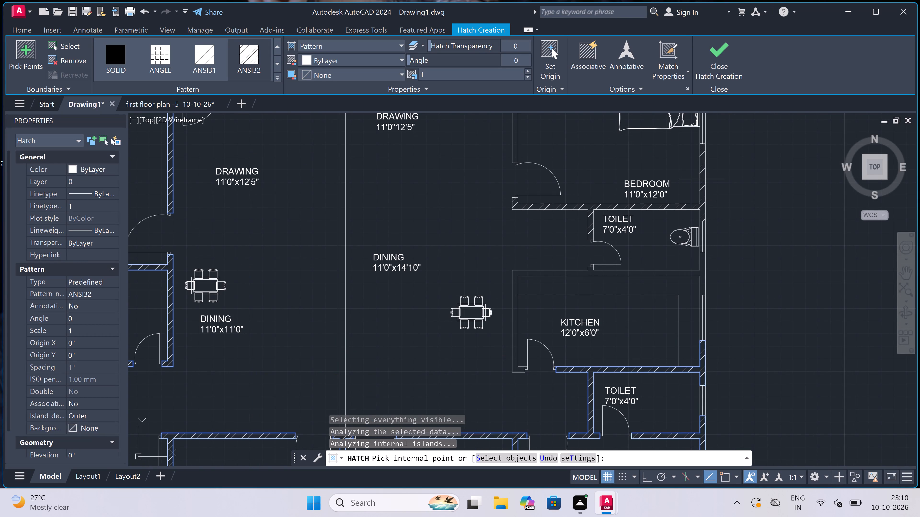
pyautogui.click(702, 179)
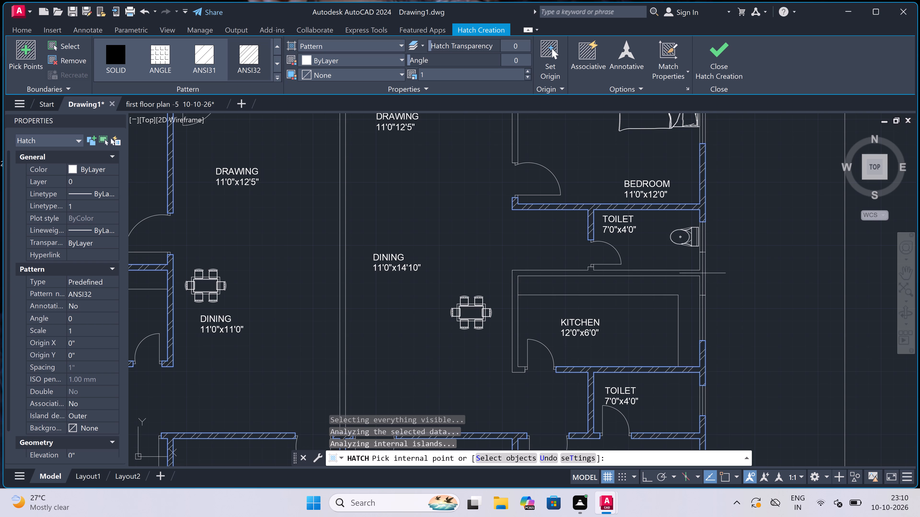
pyautogui.click(702, 273)
# Hatch the wall between the two east 11'0"x12'0" bedrooms with their west walls, and the southern central wall with the lobby's south wall, in ANSI32.
pyautogui.scroll(-4, 637, 300)
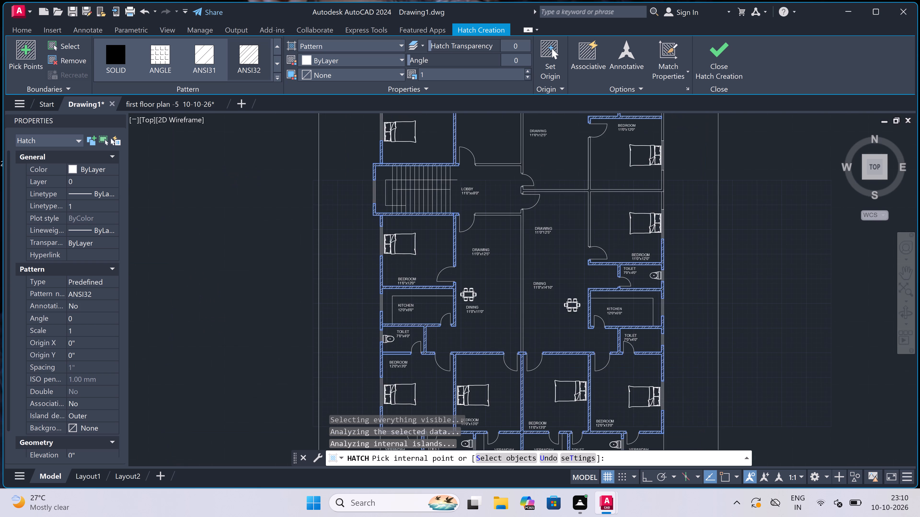
pyautogui.scroll(-2, 637, 300)
pyautogui.scroll(2, 631, 215)
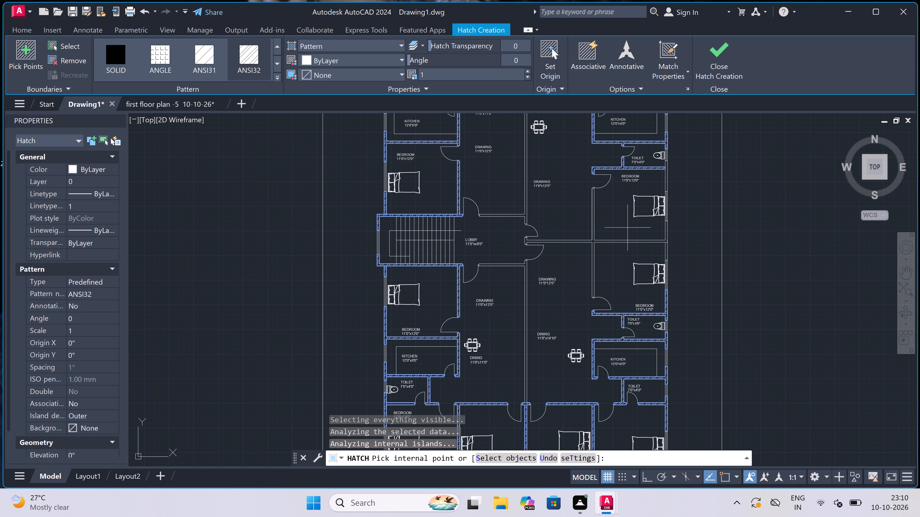
pyautogui.click(635, 241)
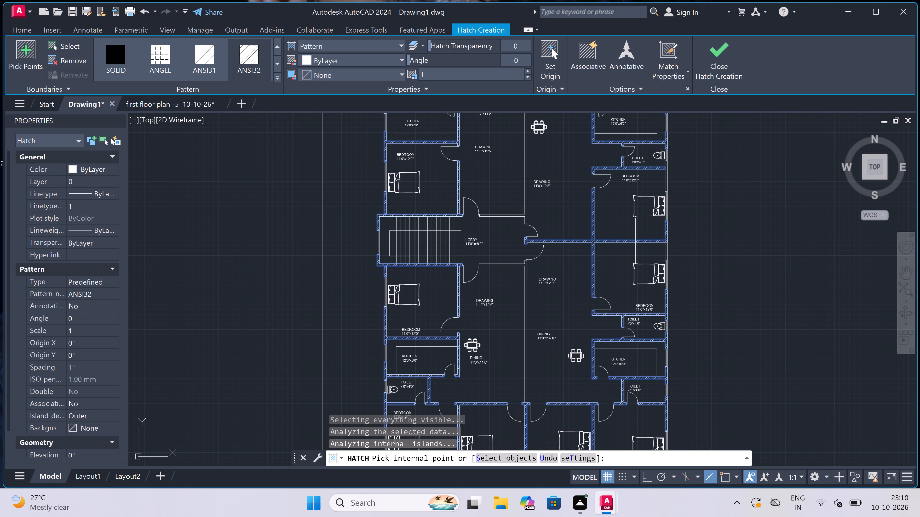
pyautogui.click(526, 282)
# Hatch the remaining east exterior wall segments at the north ends of the two east 11'0"x12'0" bedrooms with ANSI32.
pyautogui.scroll(-1, 561, 249)
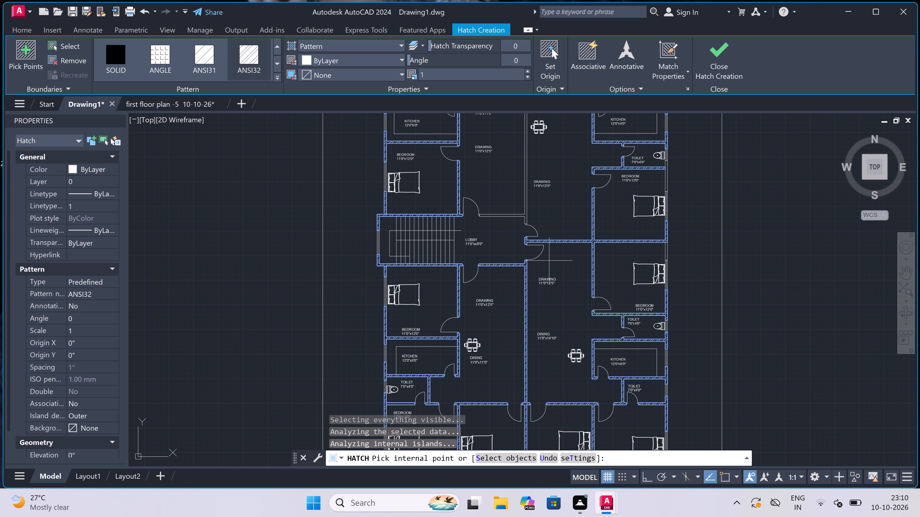
pyautogui.scroll(-2, 562, 249)
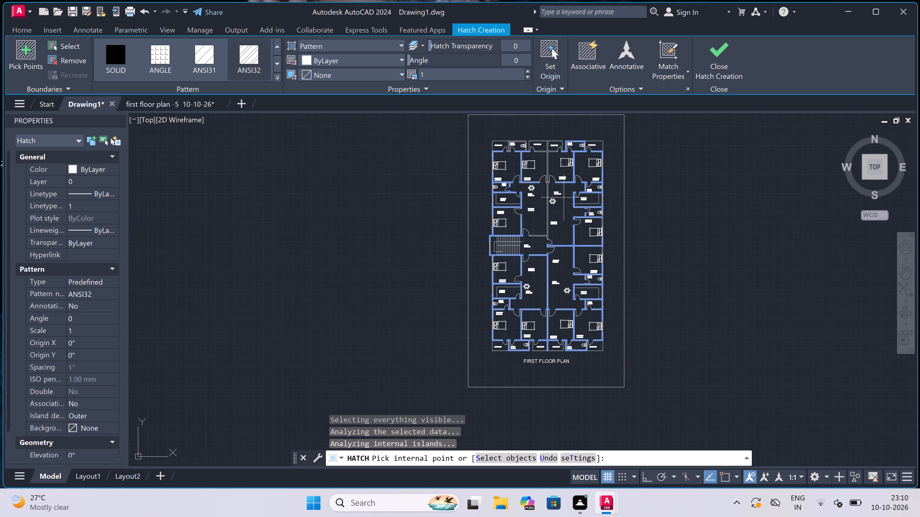
pyautogui.scroll(2, 596, 266)
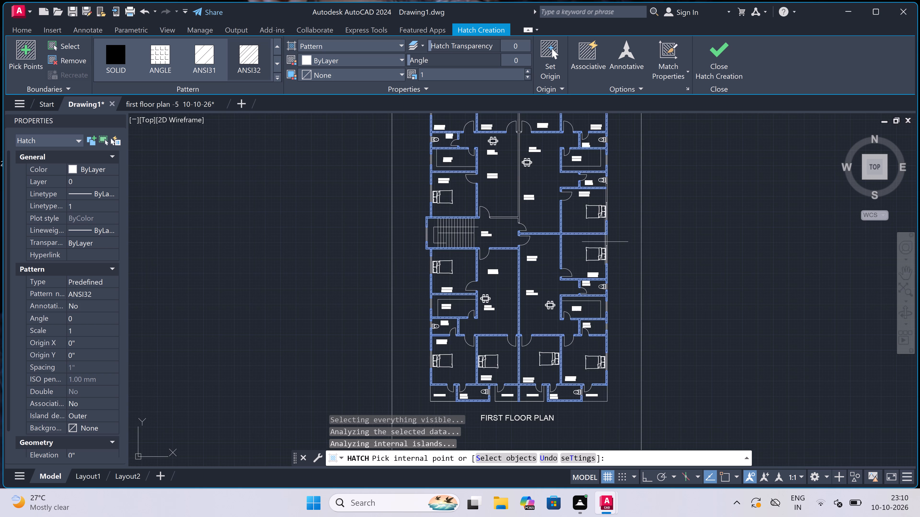
pyautogui.scroll(3, 608, 236)
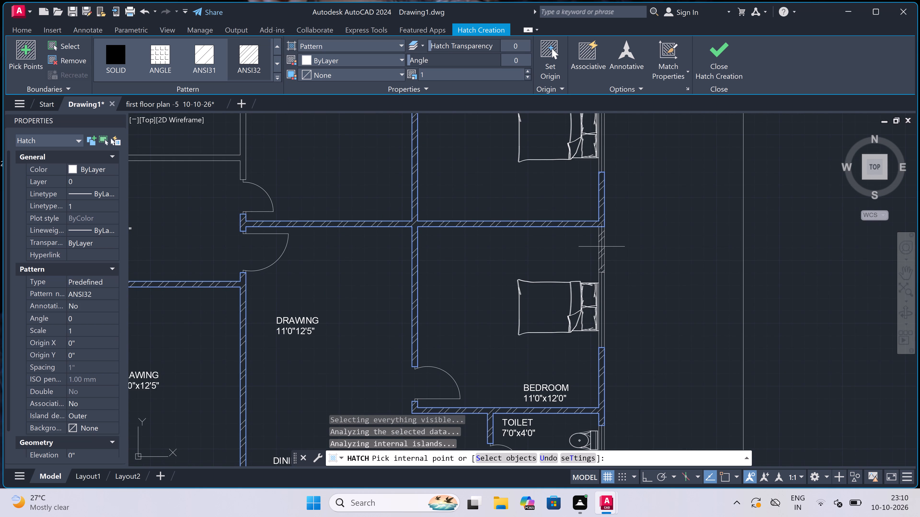
pyautogui.click(602, 247)
pyautogui.scroll(-6, 539, 289)
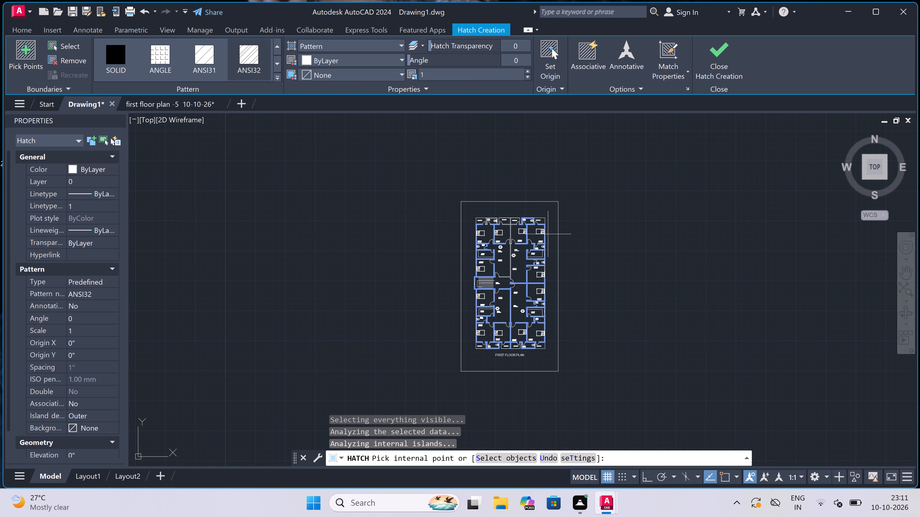
pyautogui.scroll(5, 541, 267)
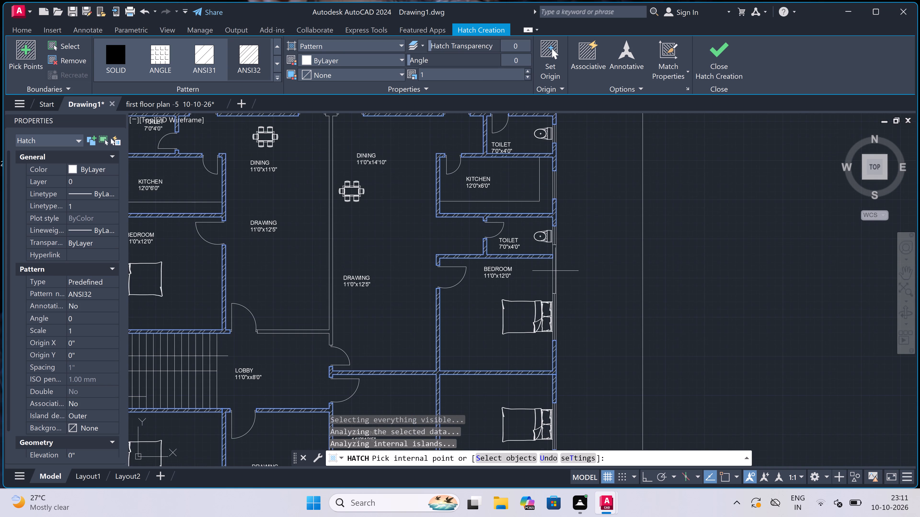
pyautogui.click(554, 265)
# Hatch the northern central wall between the 11'0"x13'0" bedrooms and dining areas, including the lobby's north wall, with ANSI32.
pyautogui.scroll(-3, 532, 283)
pyautogui.scroll(2, 537, 246)
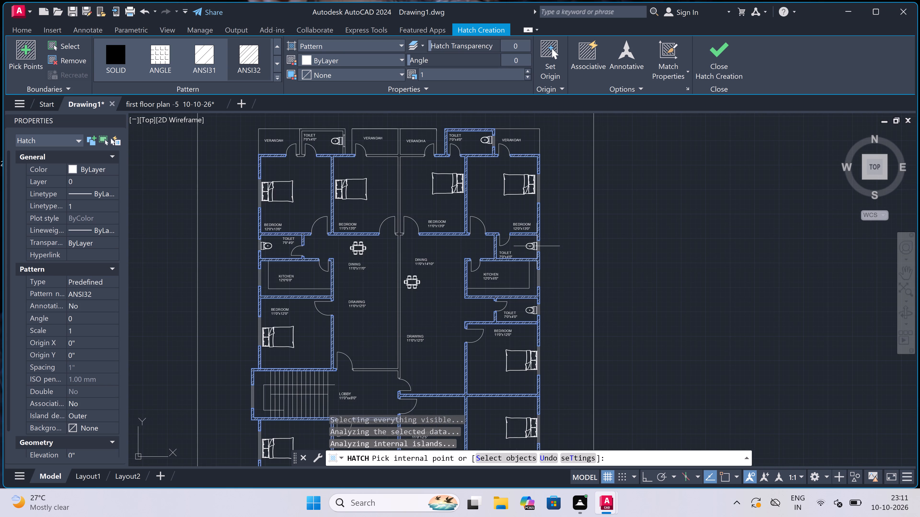
pyautogui.scroll(-1, 537, 246)
pyautogui.scroll(2, 436, 183)
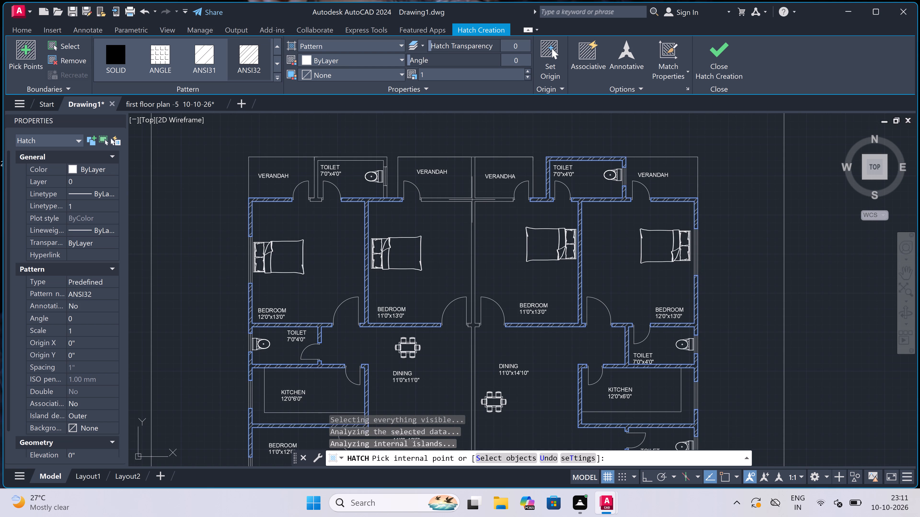
pyautogui.scroll(-1, 472, 204)
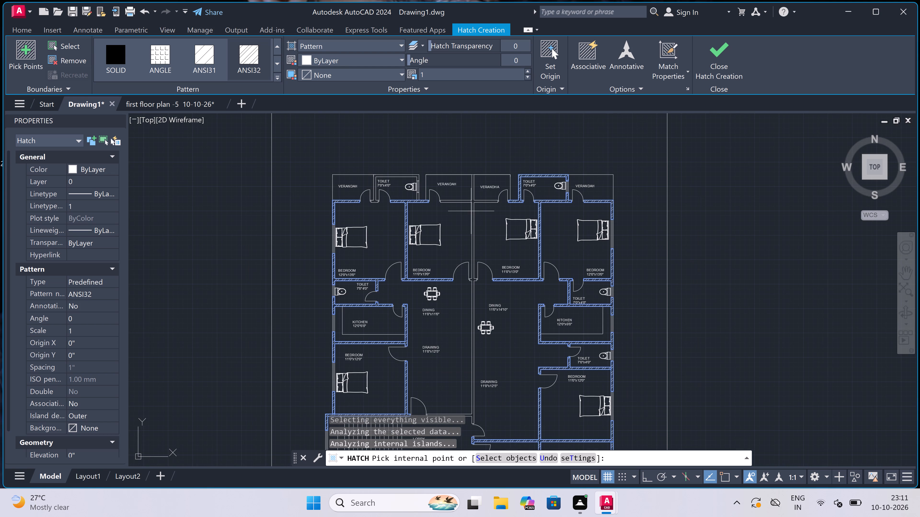
pyautogui.scroll(1, 472, 281)
pyautogui.click(472, 281)
# Hatch the northwest verandah toilet's walls with ANSI32 and end the Hatch command.
pyautogui.scroll(-4, 488, 239)
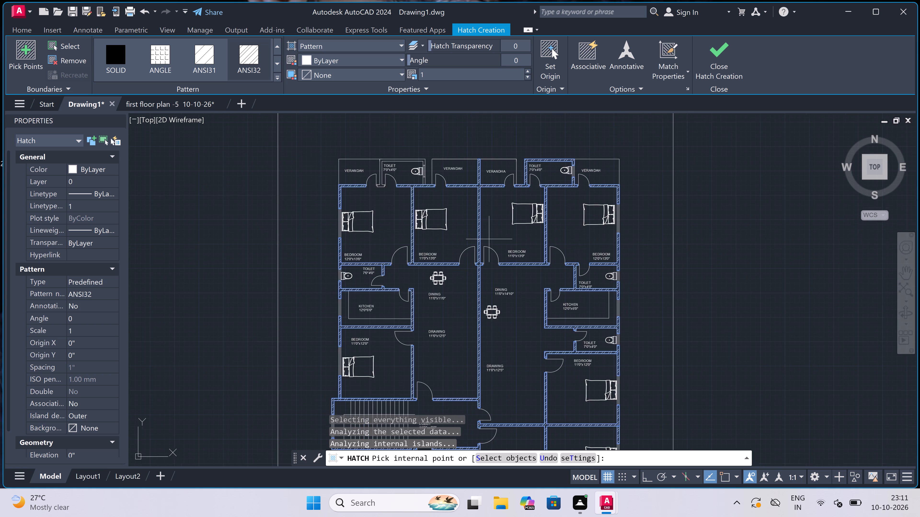
pyautogui.scroll(-2, 489, 239)
pyautogui.scroll(-2, 486, 306)
pyautogui.scroll(2, 486, 333)
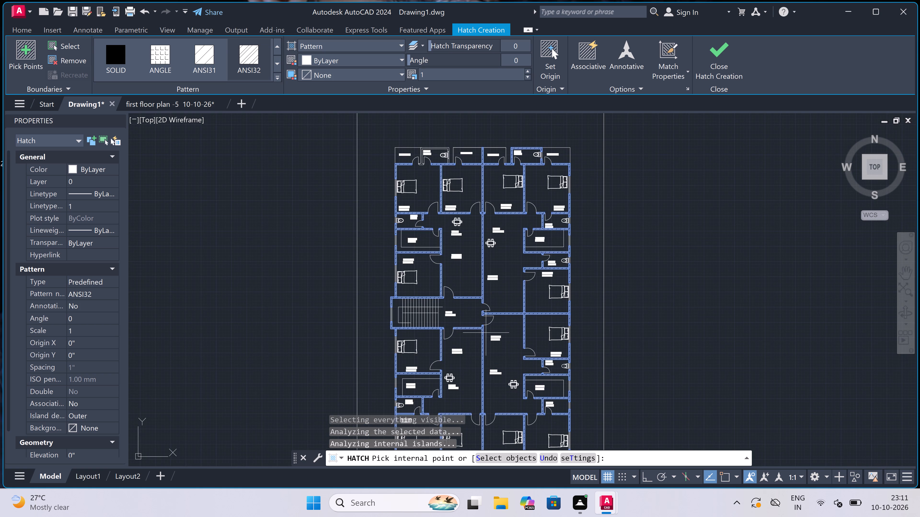
pyautogui.scroll(2, 420, 145)
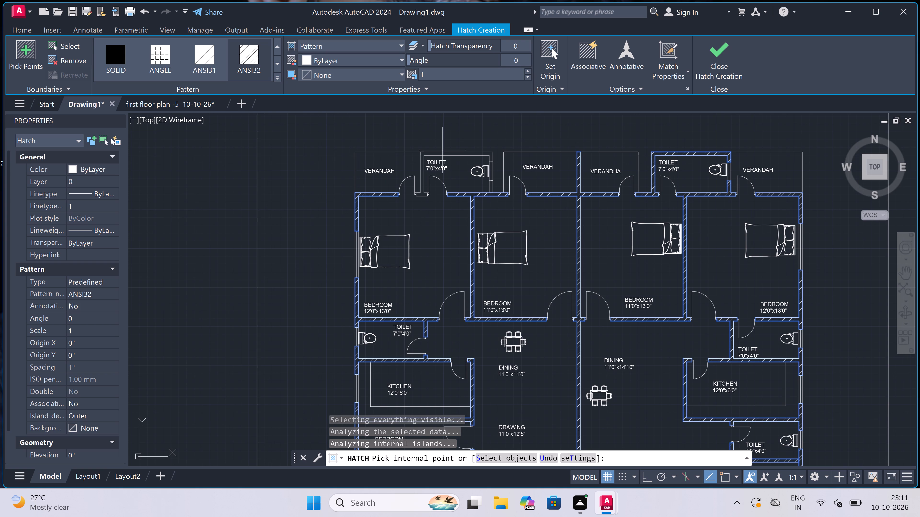
pyautogui.click(444, 154)
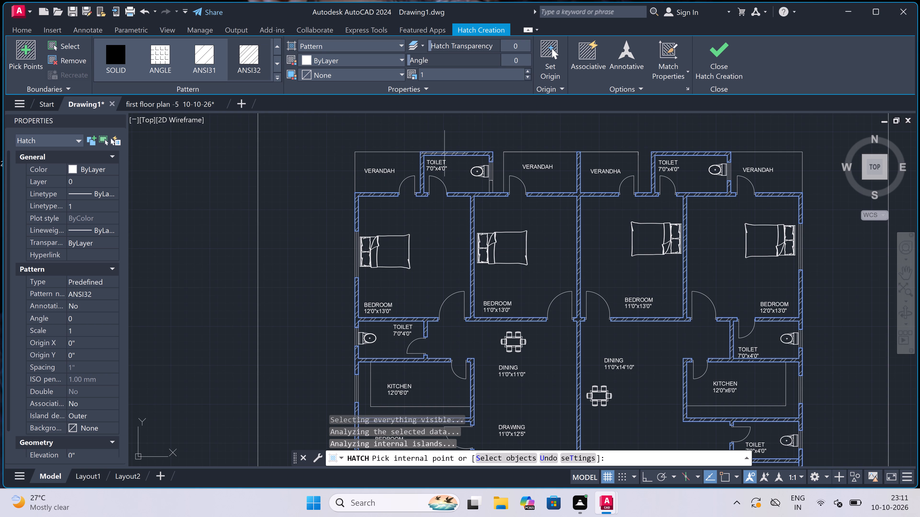
pyautogui.scroll(-3, 418, 185)
pyautogui.scroll(2, 484, 180)
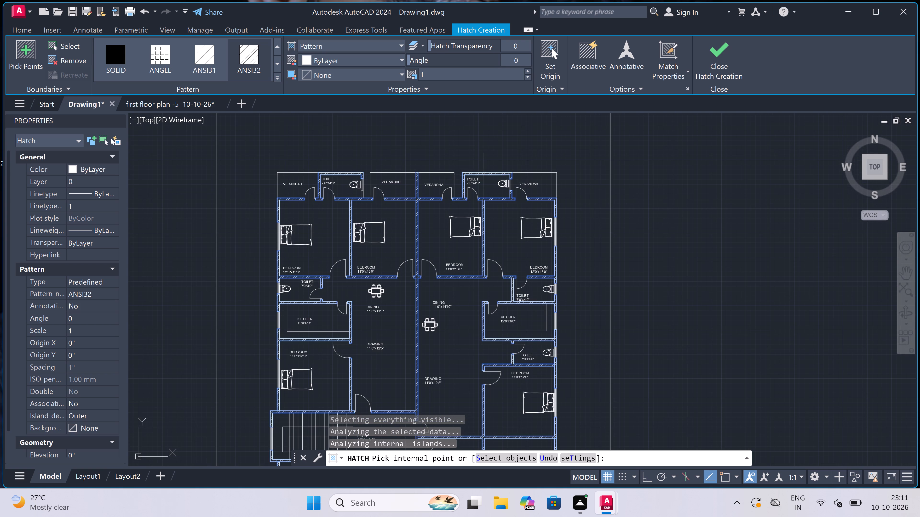
pyautogui.scroll(-3, 472, 168)
pyautogui.scroll(-2, 451, 253)
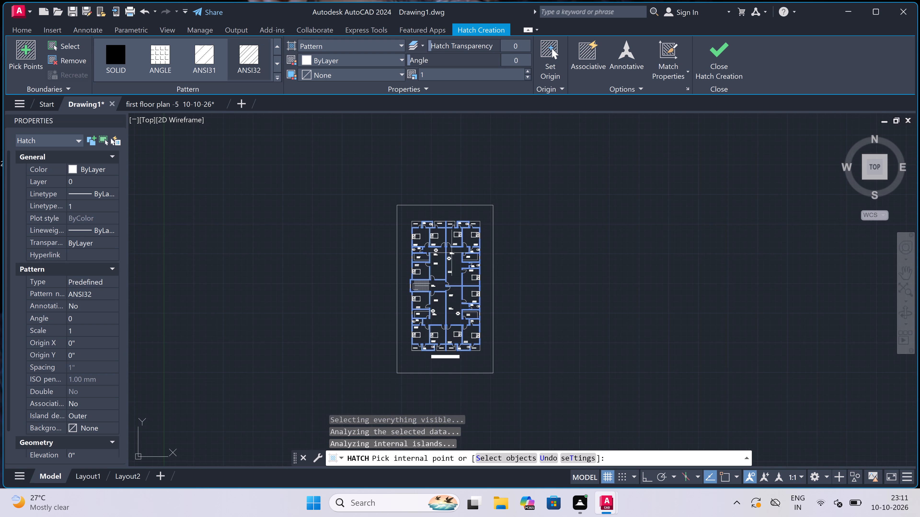
pyautogui.scroll(3, 445, 342)
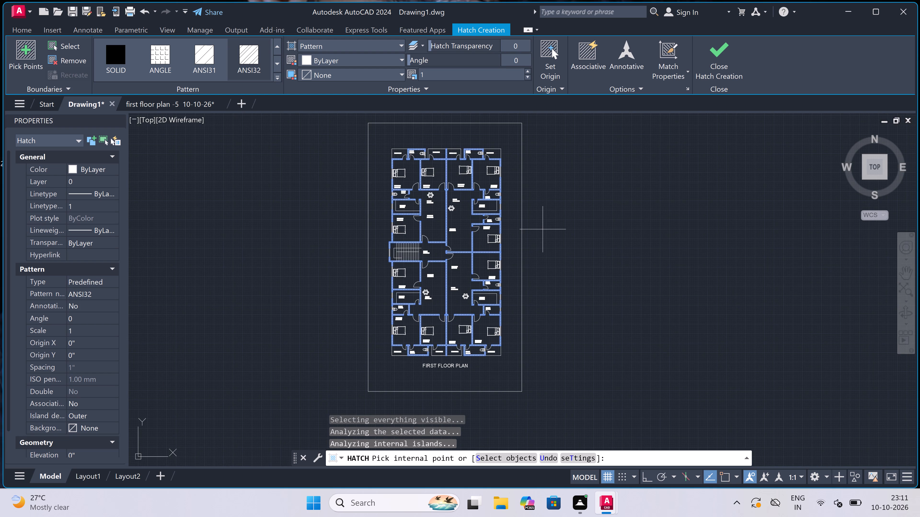
pyautogui.press('Escape')
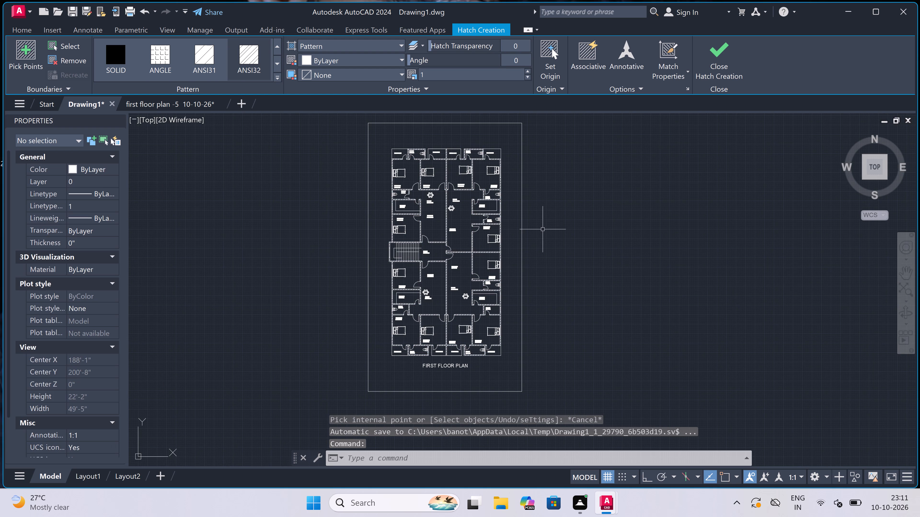
# Examine the wall hatching across the first floor plan, including the northern bedrooms, the lobby and the central walls.
pyautogui.scroll(3, 489, 147)
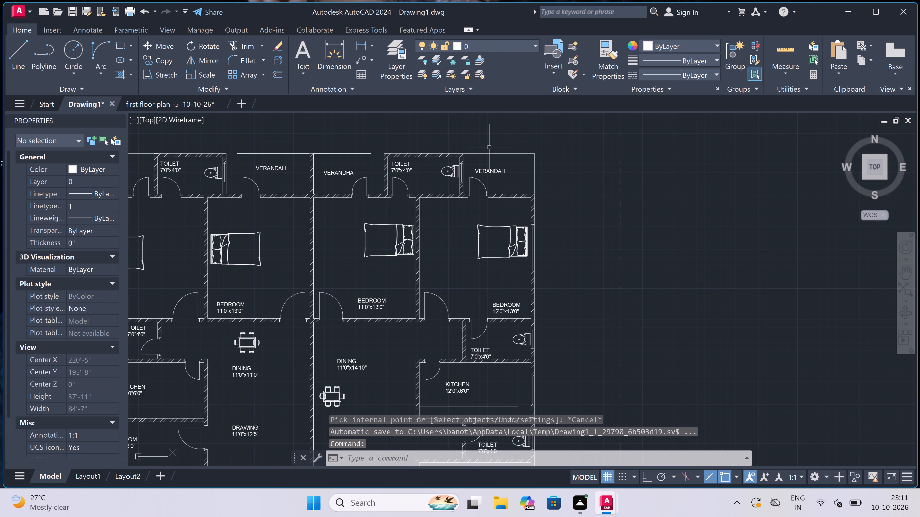
pyautogui.scroll(-4, 489, 147)
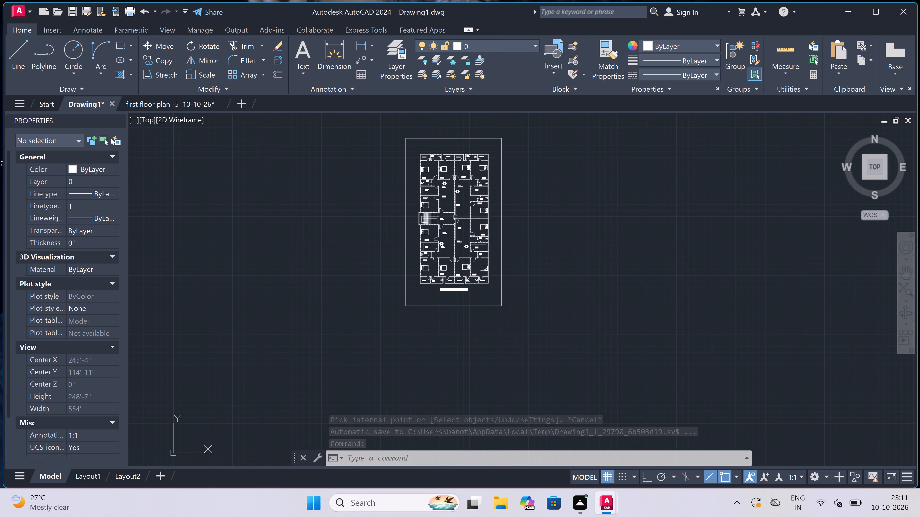
pyautogui.scroll(6, 455, 217)
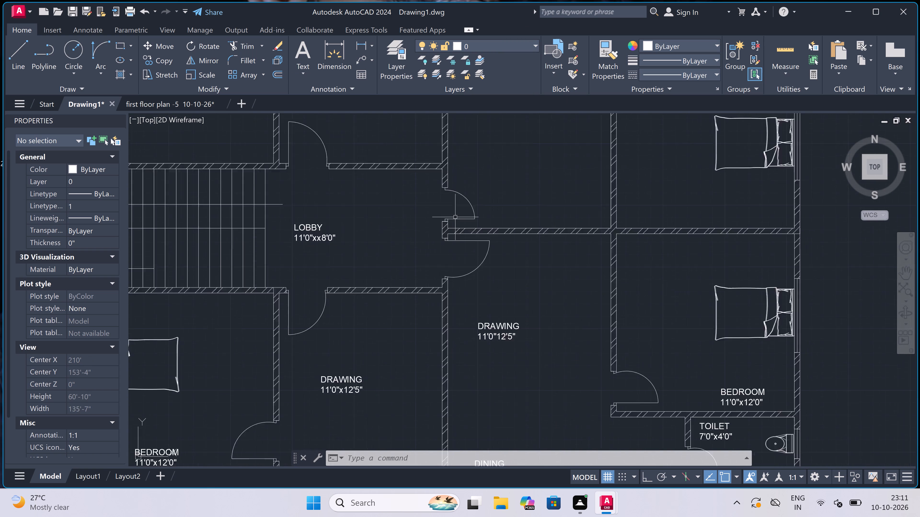
pyautogui.scroll(-5, 455, 217)
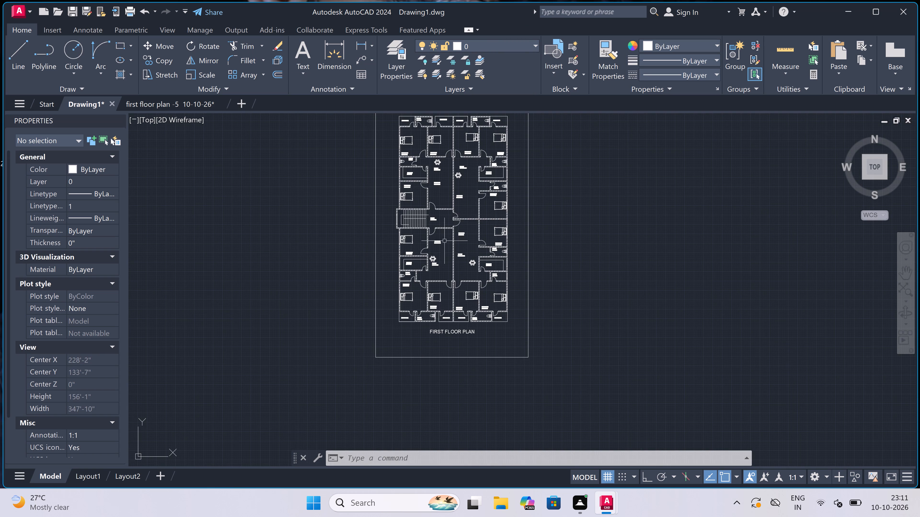
pyautogui.scroll(1, 446, 328)
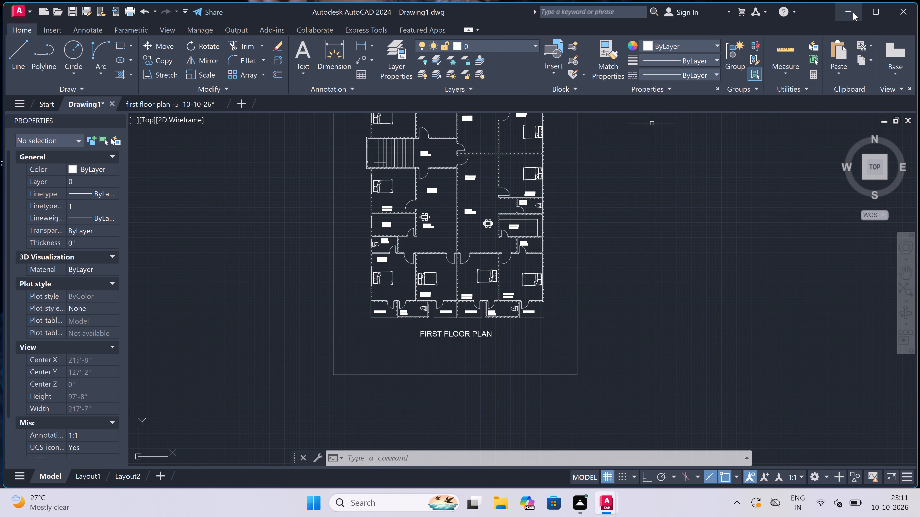
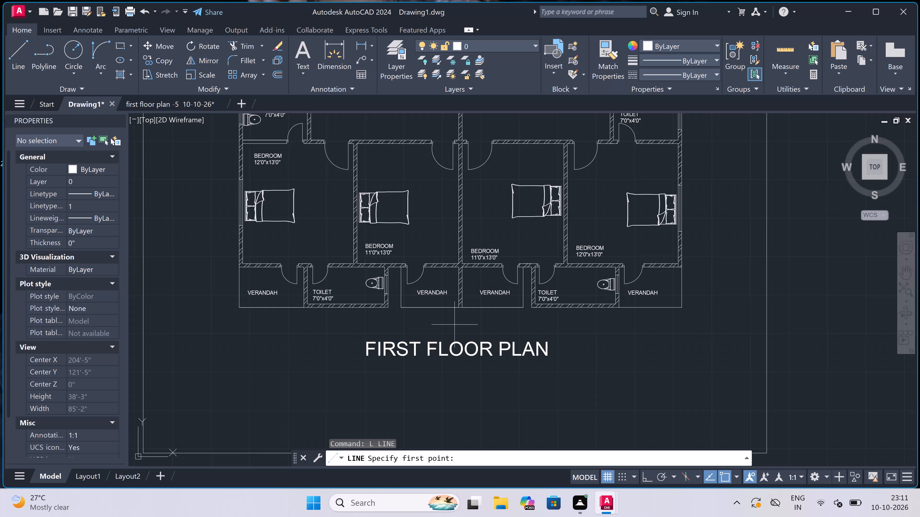
# Underline the FIRST FLOOR PLAN title with a straight horizontal line extending slightly past both ends of the text, with Ortho on.
pyautogui.scroll(1, 353, 385)
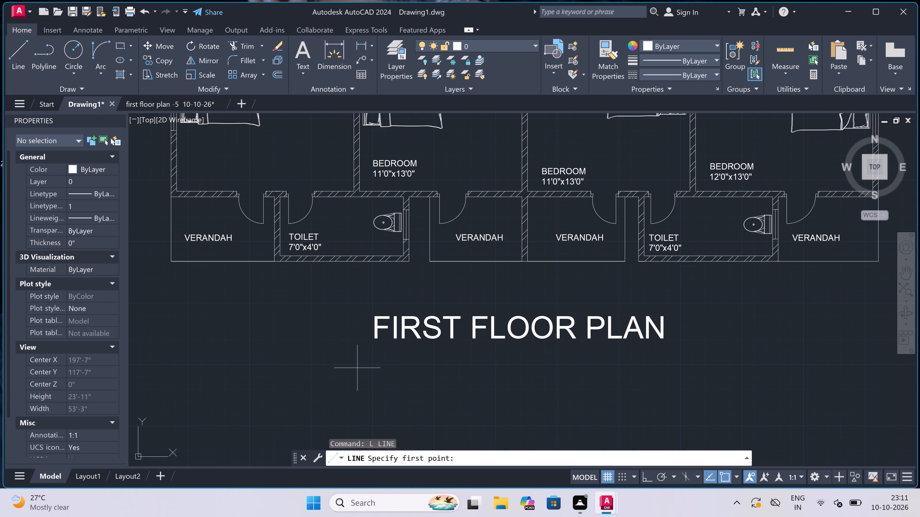
pyautogui.click(358, 360)
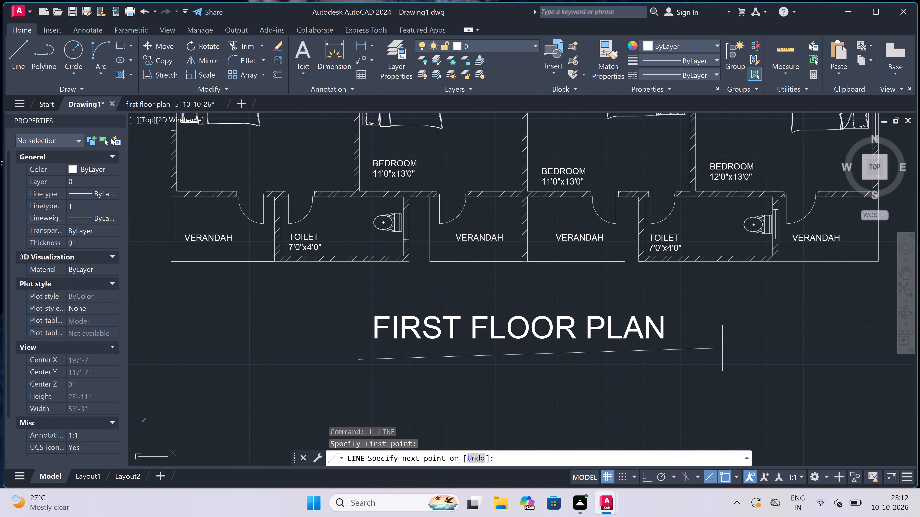
pyautogui.press('F8')
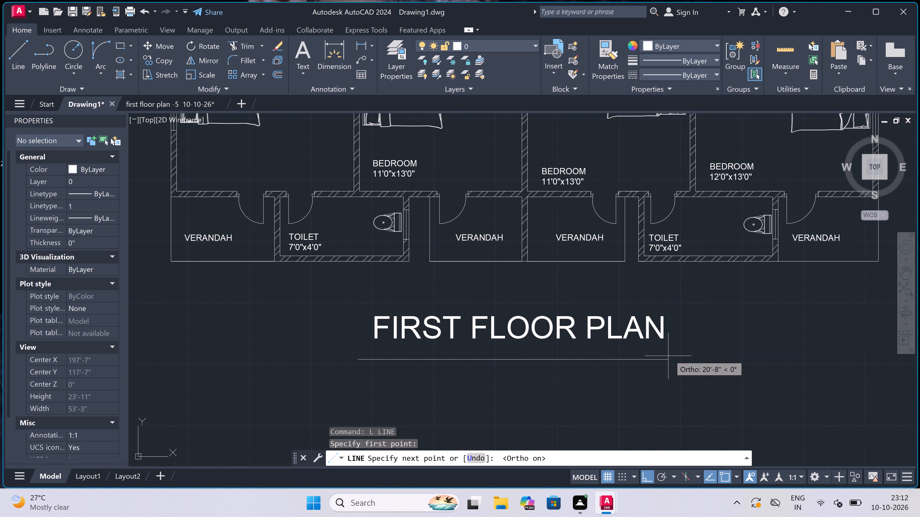
pyautogui.click(684, 357)
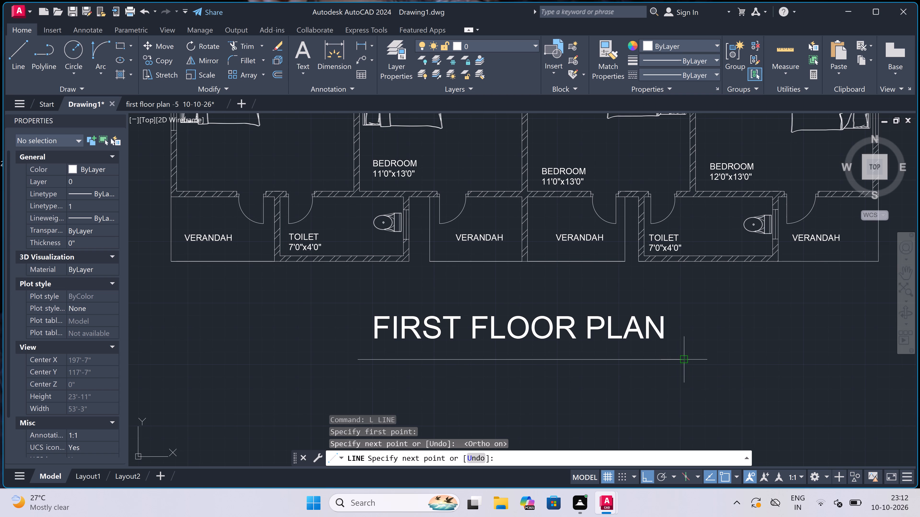
pyautogui.press('Escape')
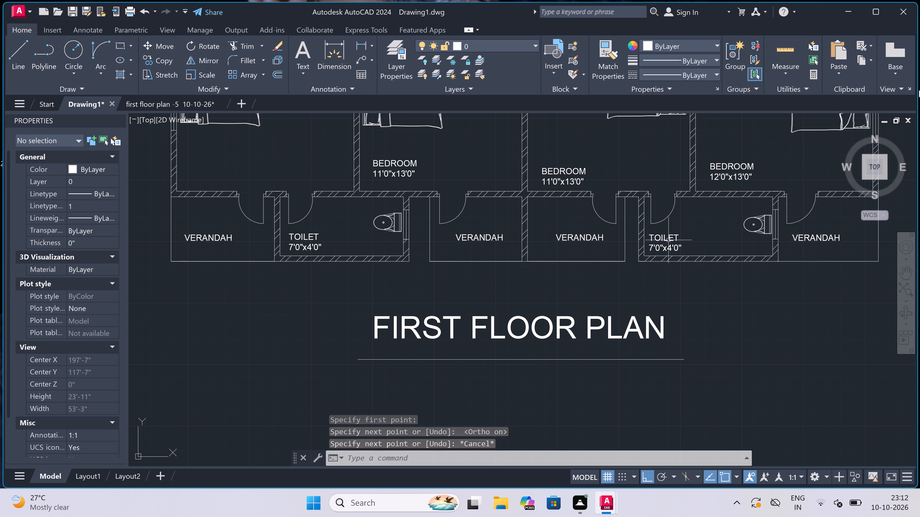
# Examine the framed first floor plan from the northern verandahs and bedrooms through the lobby to the southern rooms.
pyautogui.scroll(-4, 401, 300)
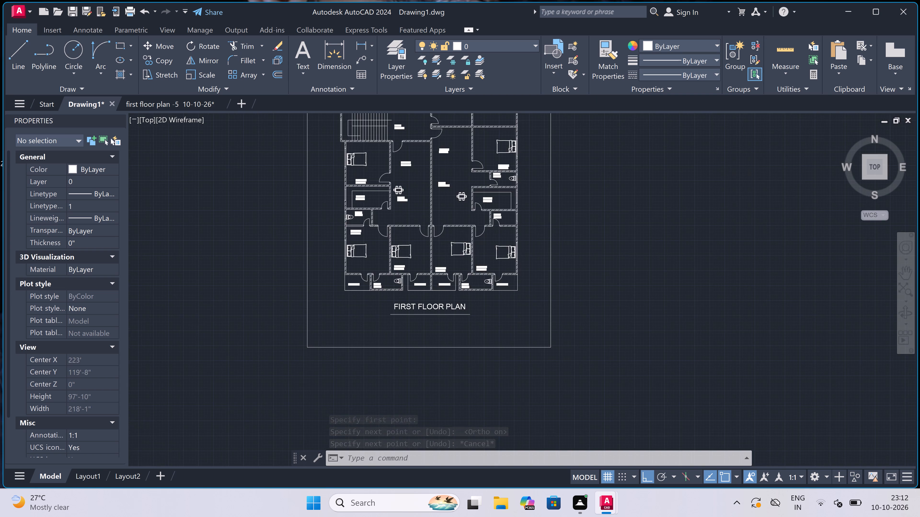
pyautogui.scroll(-1, 401, 299)
pyautogui.scroll(2, 410, 142)
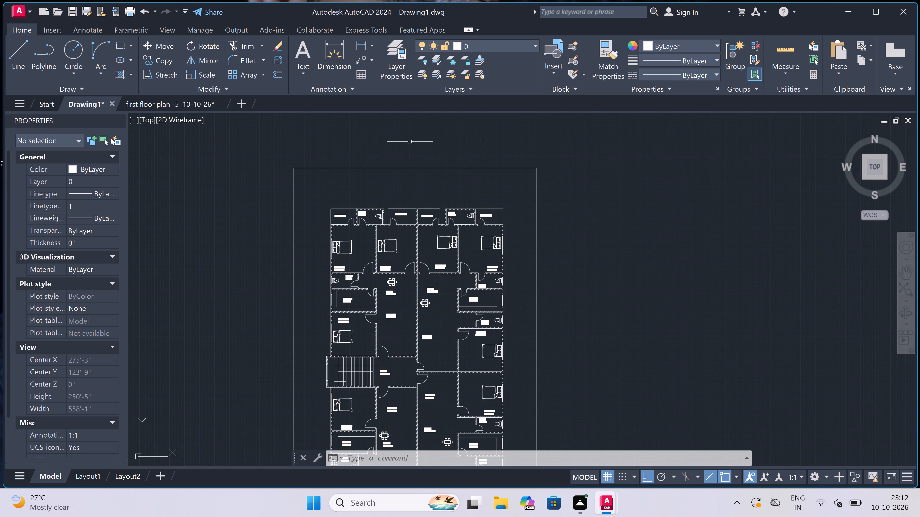
pyautogui.scroll(1, 416, 168)
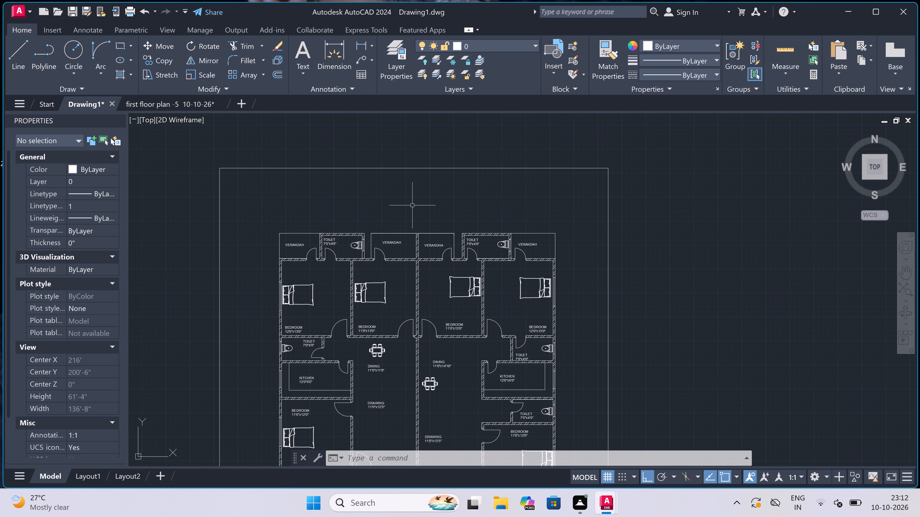
pyautogui.scroll(2, 387, 252)
pyautogui.scroll(-2, 414, 216)
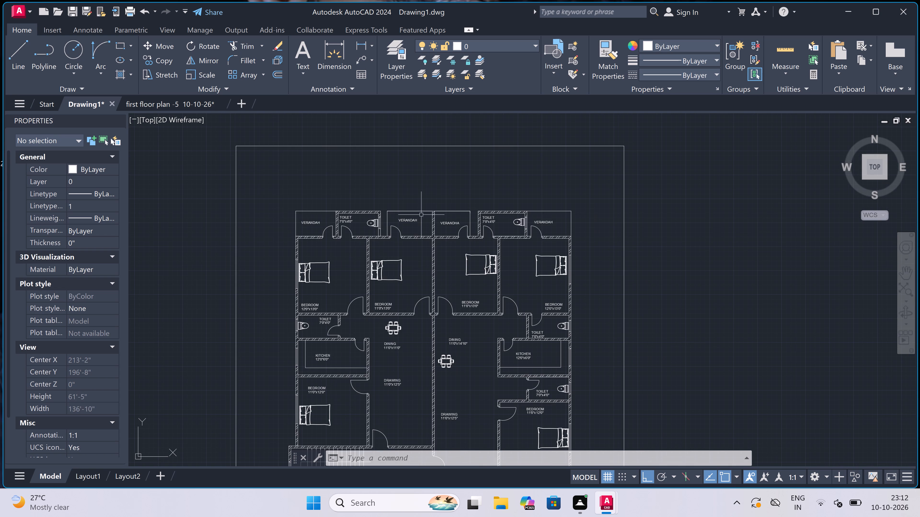
pyautogui.scroll(2, 514, 235)
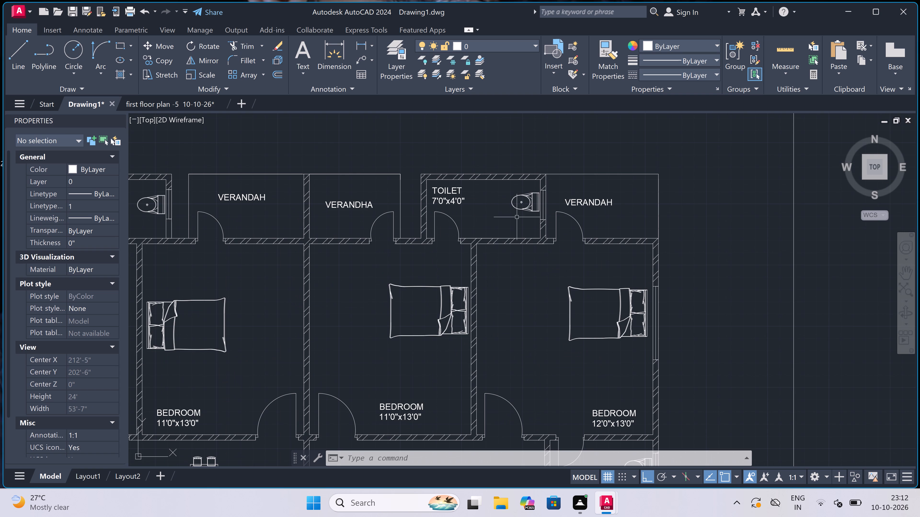
pyautogui.scroll(-2, 520, 205)
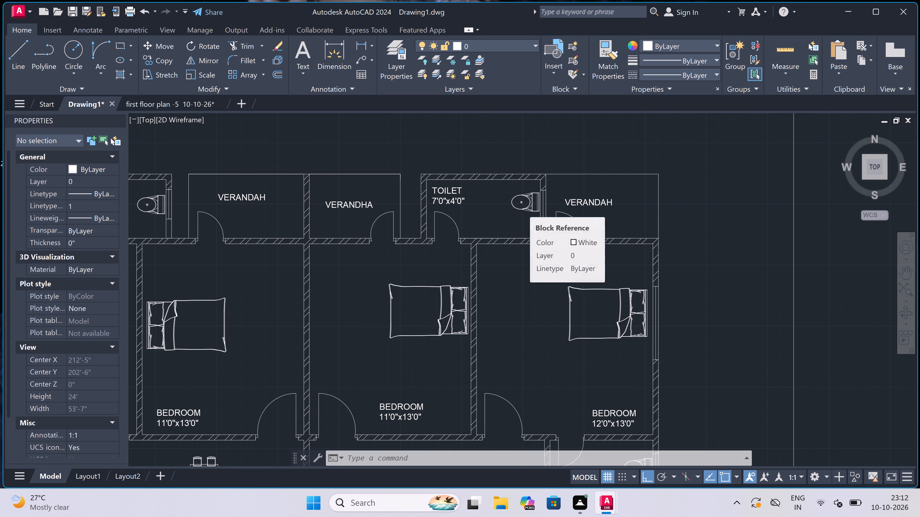
pyautogui.scroll(2, 509, 214)
pyautogui.scroll(-1, 522, 197)
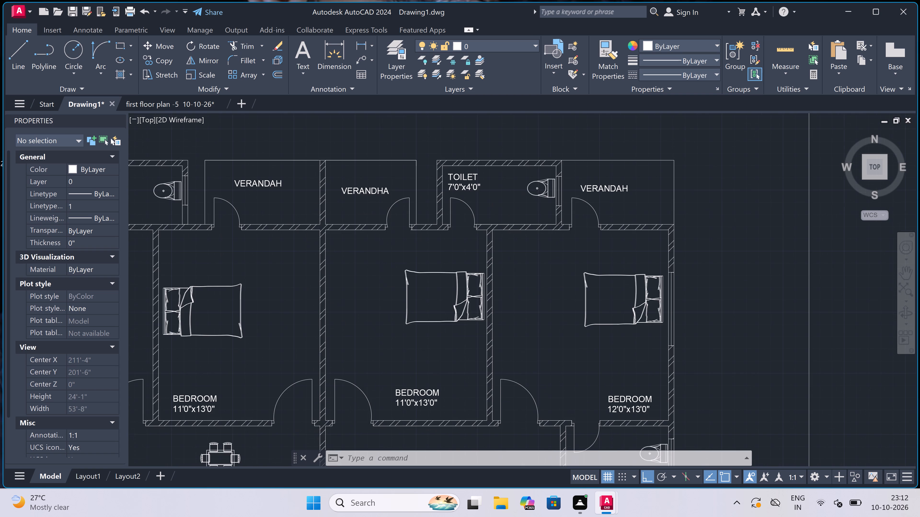
pyautogui.scroll(-1, 522, 197)
pyautogui.scroll(1, 329, 248)
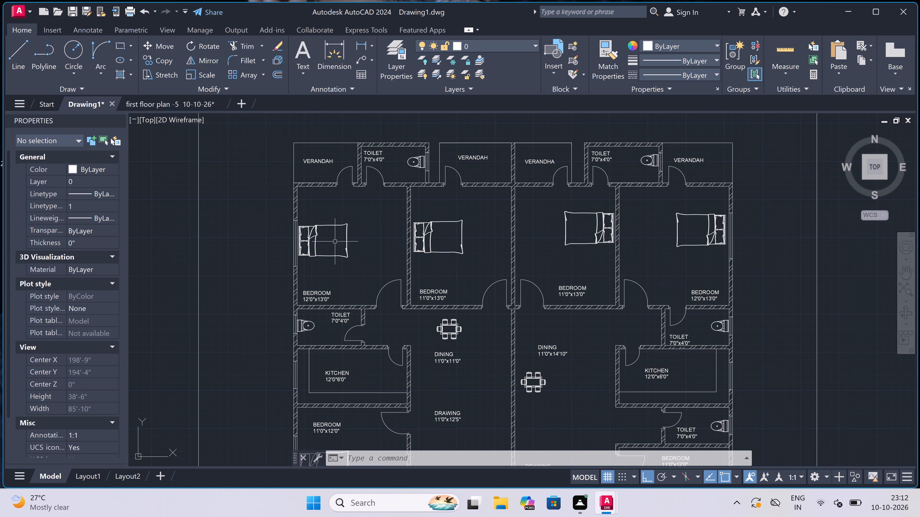
pyautogui.scroll(-2, 378, 208)
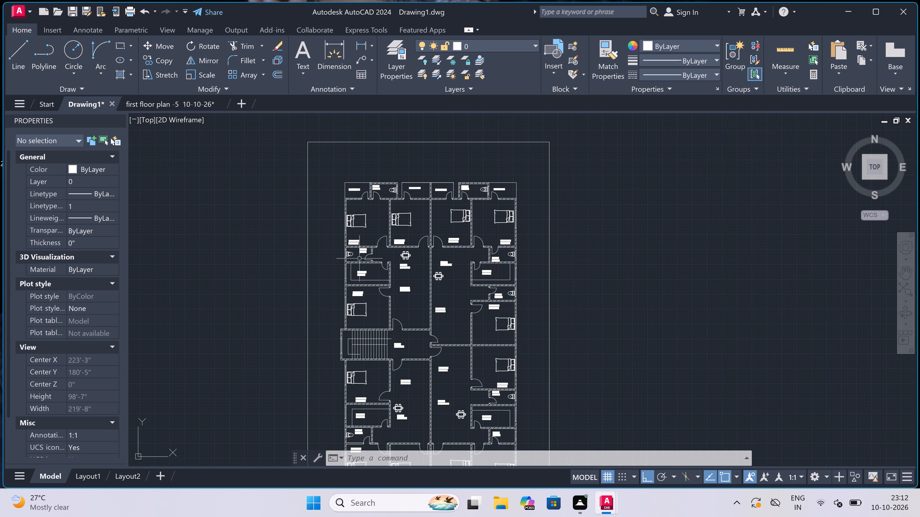
pyautogui.scroll(2, 356, 273)
pyautogui.scroll(-1, 450, 193)
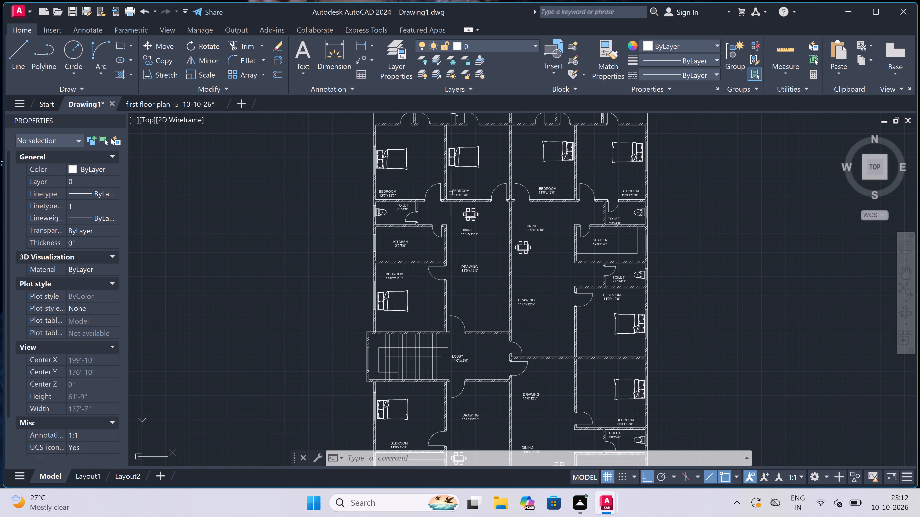
pyautogui.scroll(-1, 451, 193)
pyautogui.scroll(2, 549, 193)
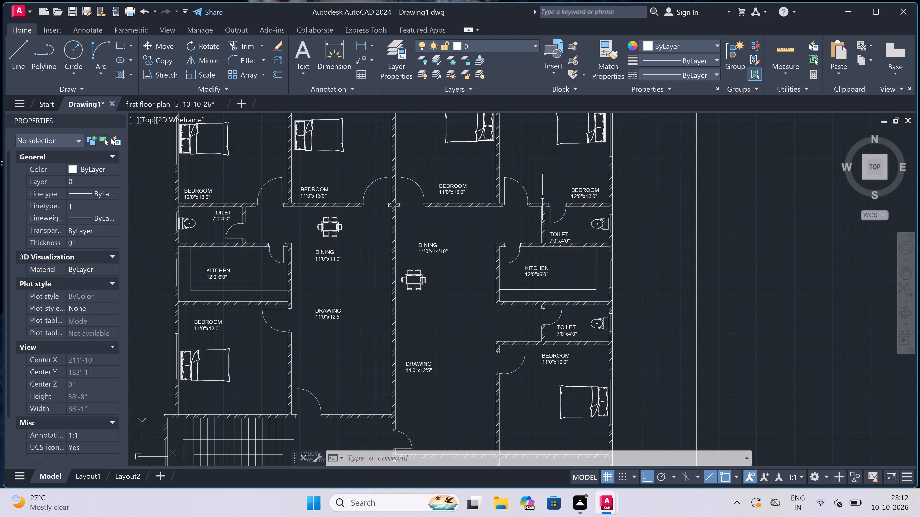
pyautogui.scroll(-2, 461, 221)
pyautogui.scroll(2, 416, 276)
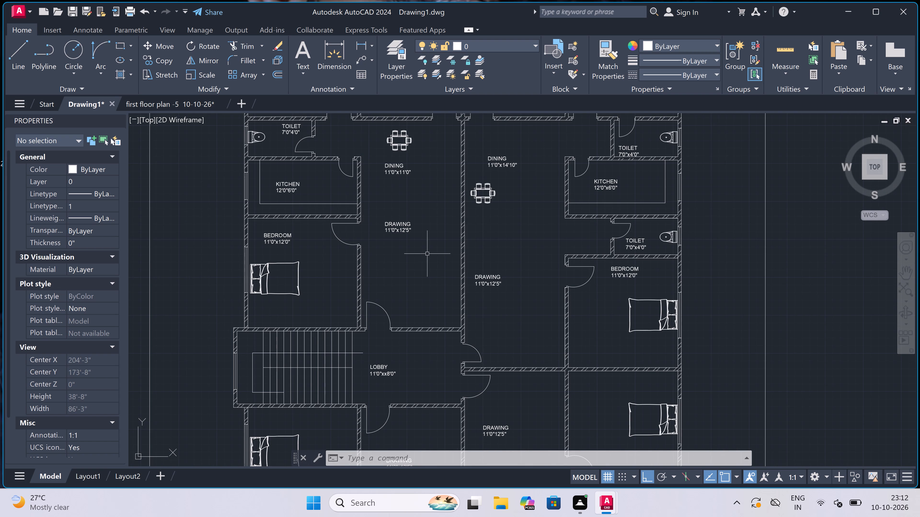
pyautogui.scroll(-2, 427, 254)
pyautogui.scroll(2, 384, 327)
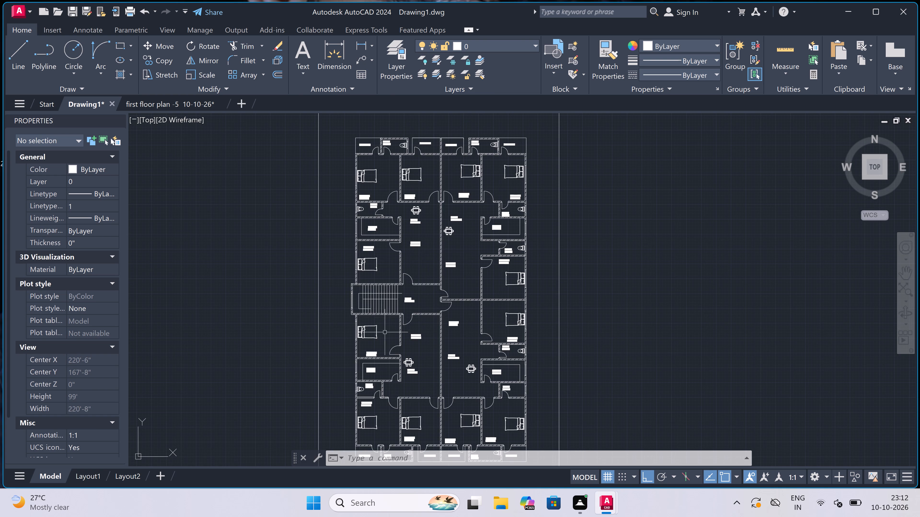
pyautogui.scroll(-2, 455, 250)
pyautogui.scroll(2, 452, 315)
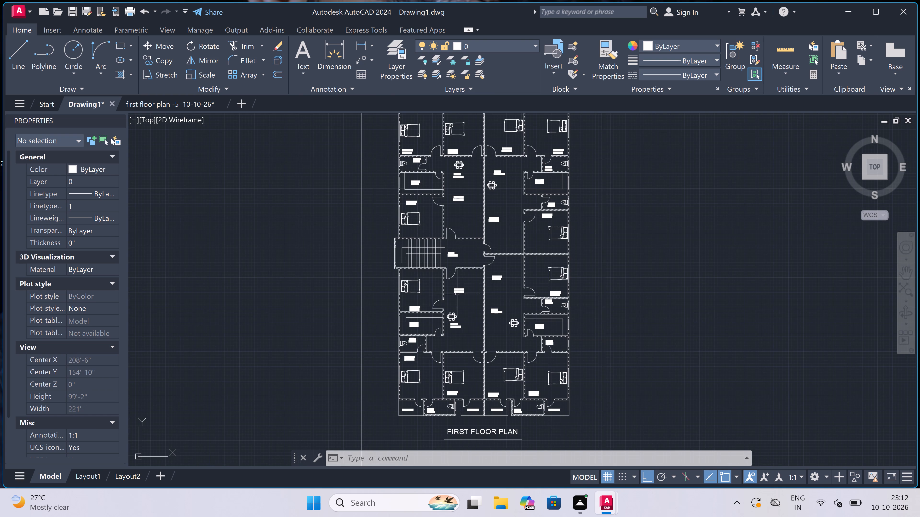
pyautogui.scroll(-3, 449, 262)
pyautogui.scroll(3, 487, 258)
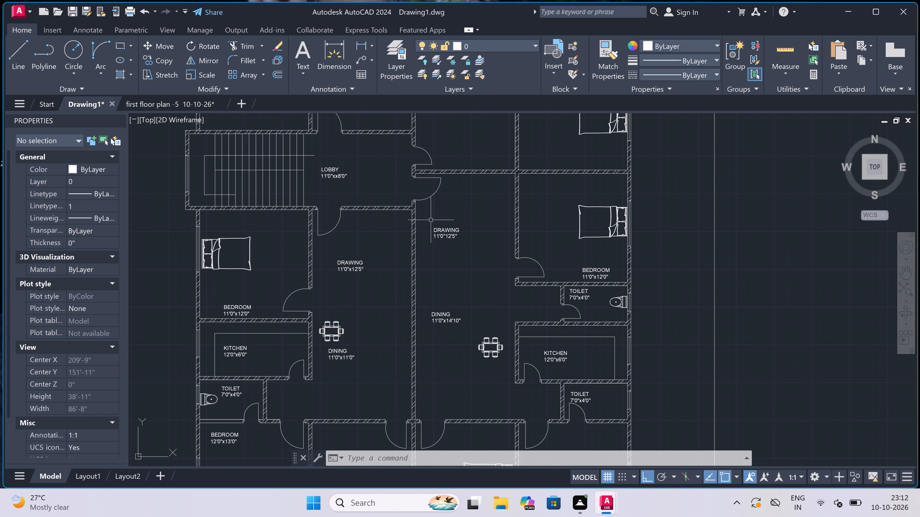
pyautogui.scroll(-1, 431, 220)
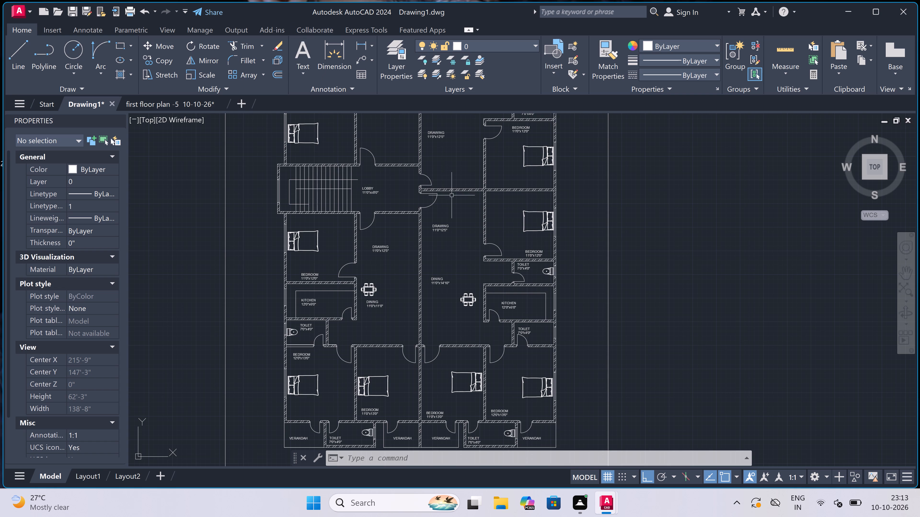
# Review the whole framed sheet again, checking the northern verandahs, toilets, bedrooms and dining areas up close.
pyautogui.scroll(-4, 453, 196)
pyautogui.scroll(2, 448, 167)
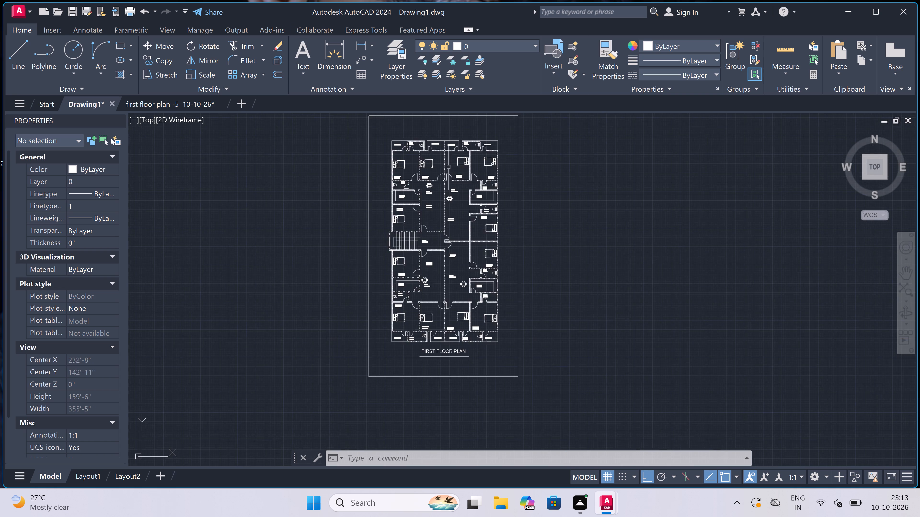
pyautogui.scroll(3, 448, 167)
pyautogui.scroll(-2, 449, 168)
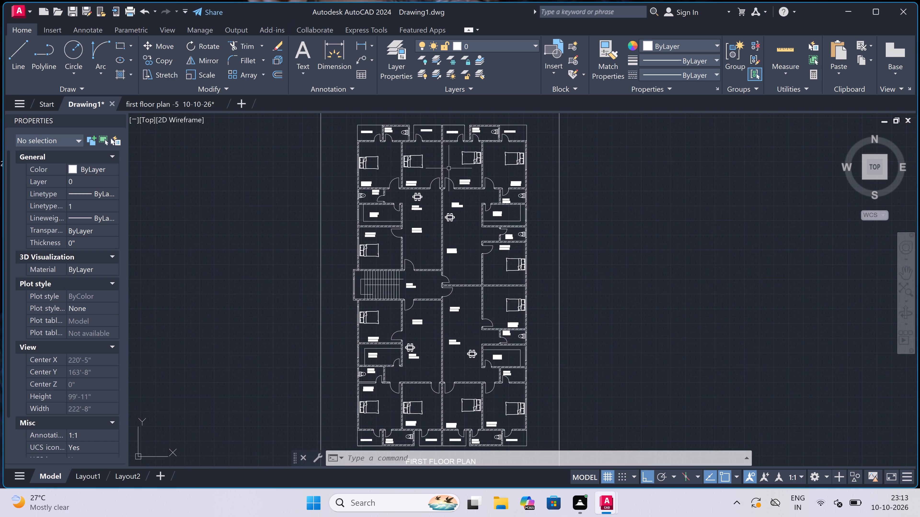
pyautogui.scroll(-1, 449, 168)
pyautogui.scroll(2, 444, 147)
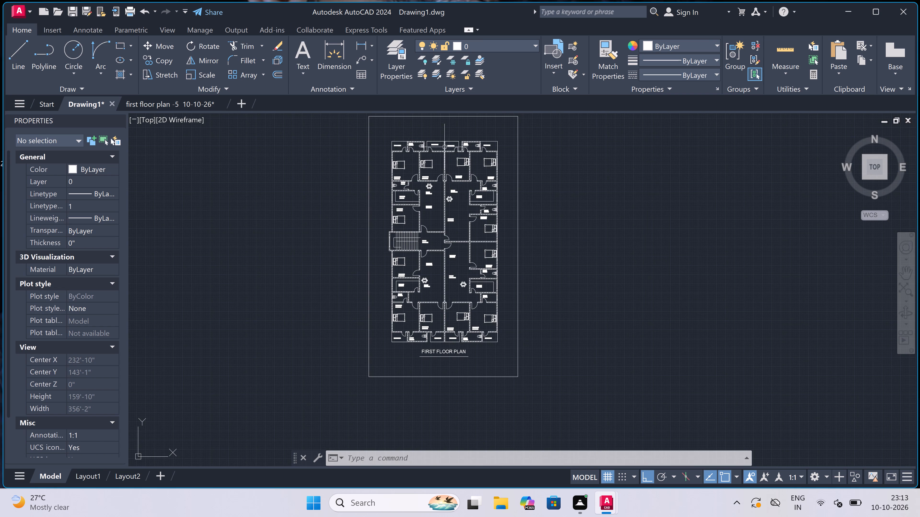
pyautogui.scroll(2, 444, 147)
pyautogui.scroll(-1, 444, 148)
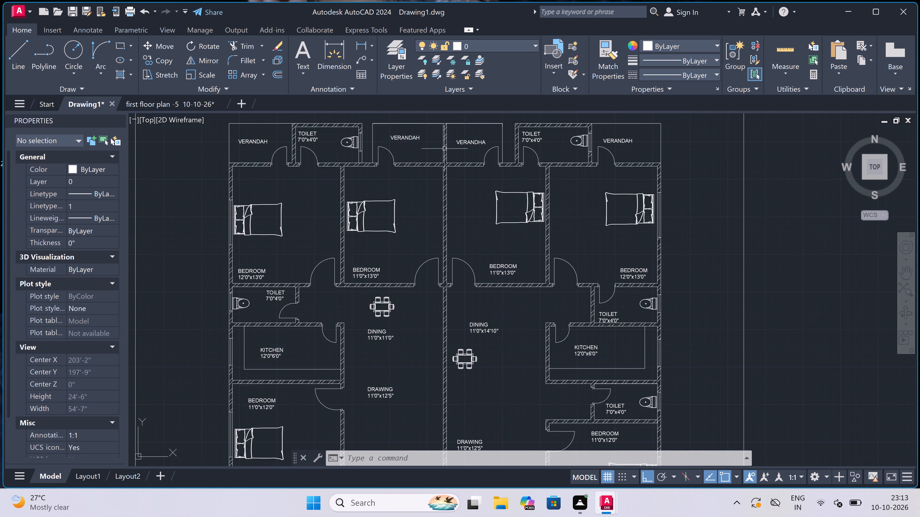
pyautogui.scroll(-3, 445, 149)
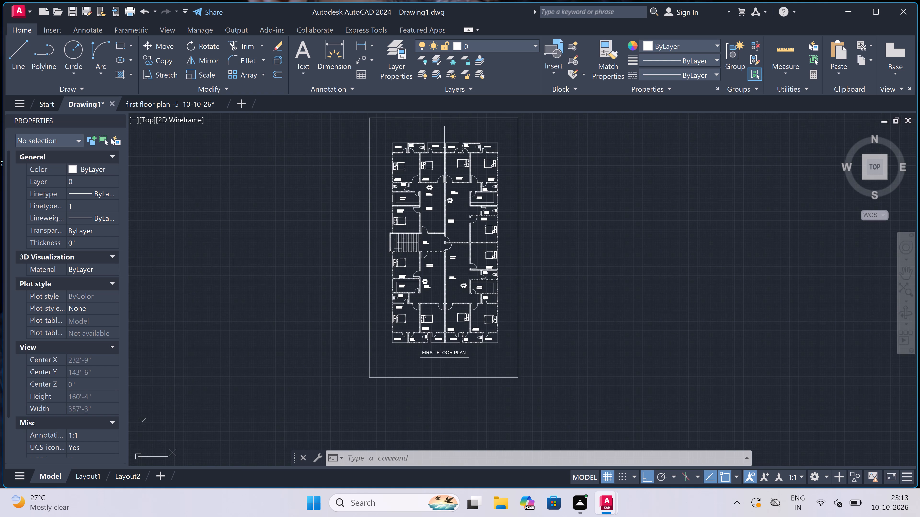
pyautogui.scroll(2, 444, 149)
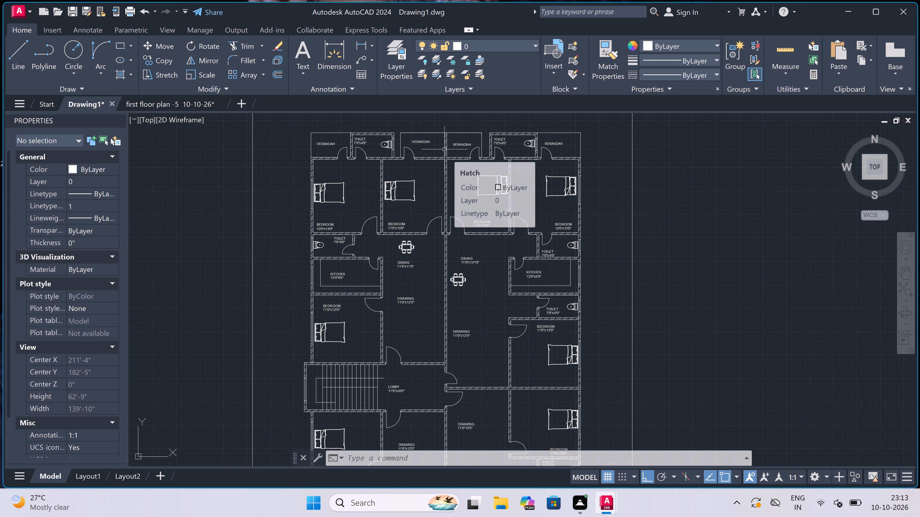
pyautogui.scroll(1, 444, 149)
pyautogui.scroll(-1, 444, 149)
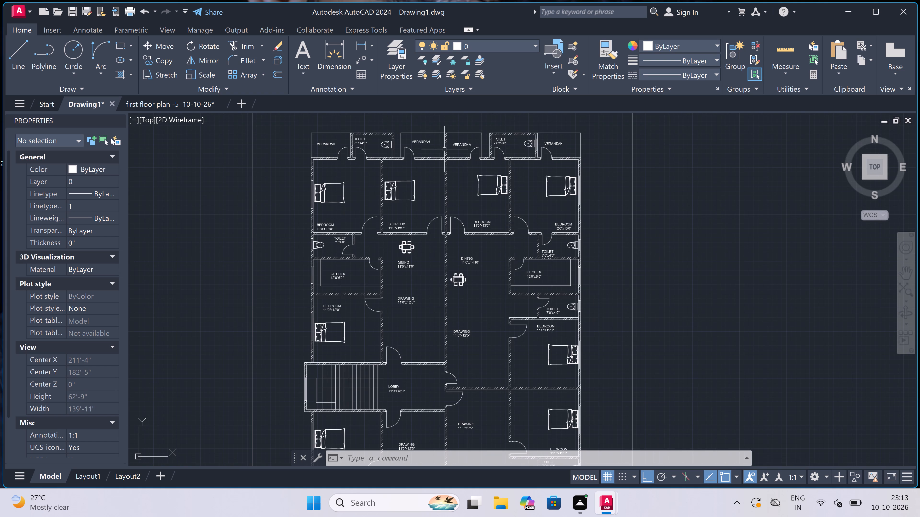
pyautogui.scroll(1, 444, 149)
pyautogui.scroll(-1, 444, 149)
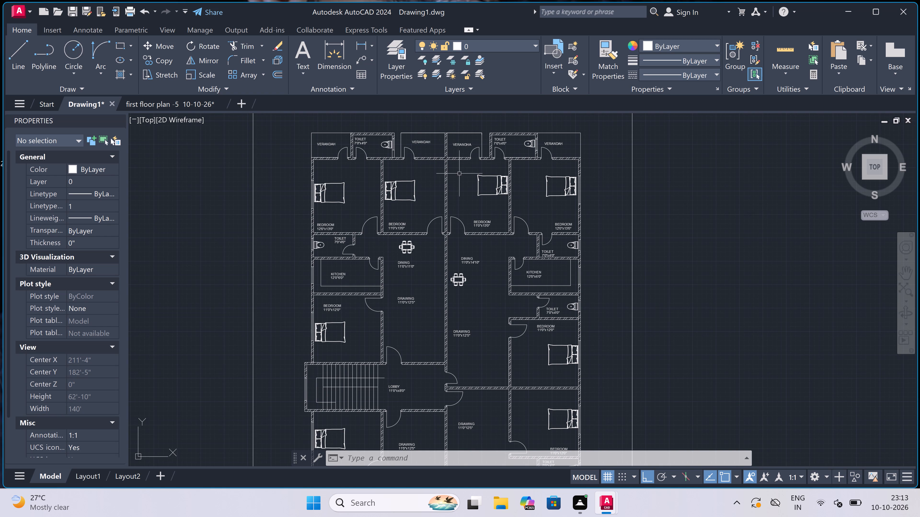
pyautogui.scroll(-1, 377, 269)
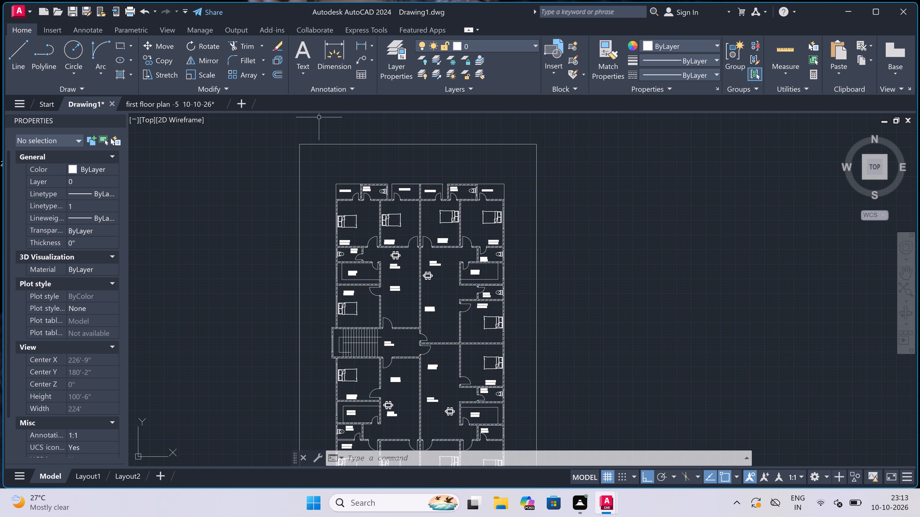
pyautogui.scroll(2, 342, 179)
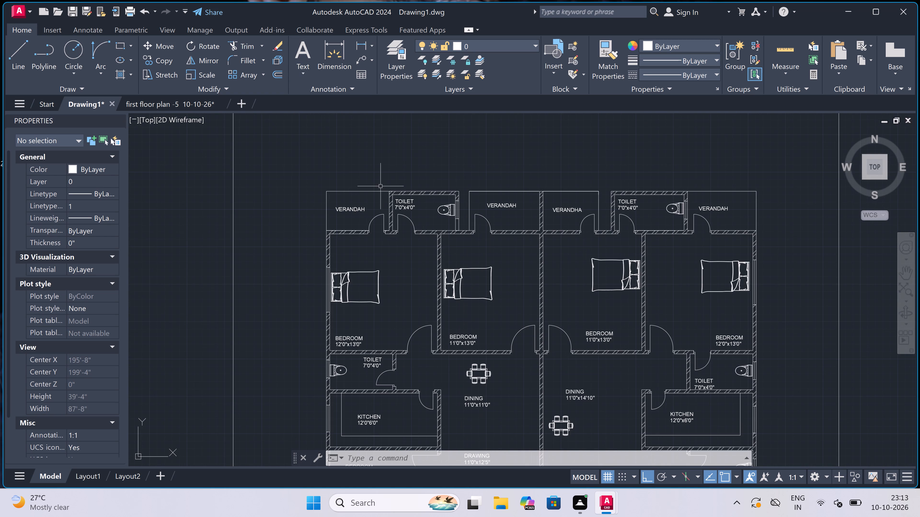
pyautogui.scroll(2, 537, 196)
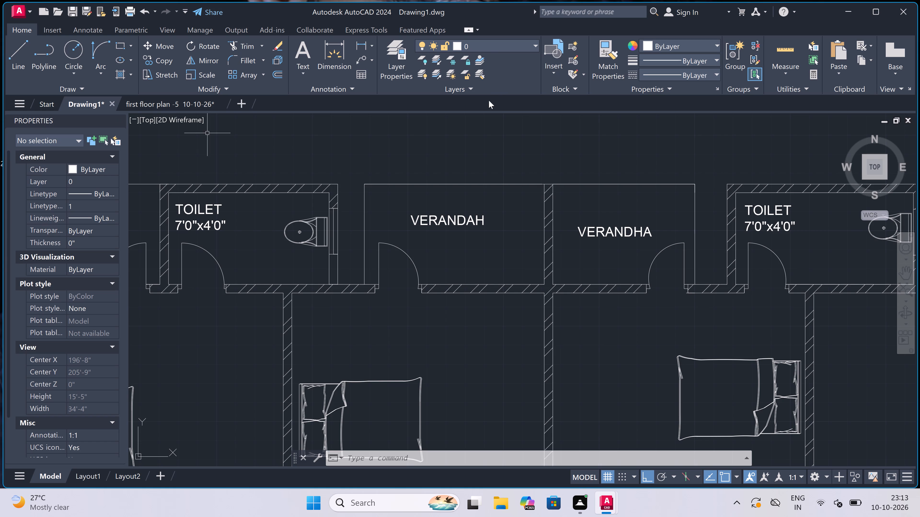
pyautogui.scroll(-4, 410, 217)
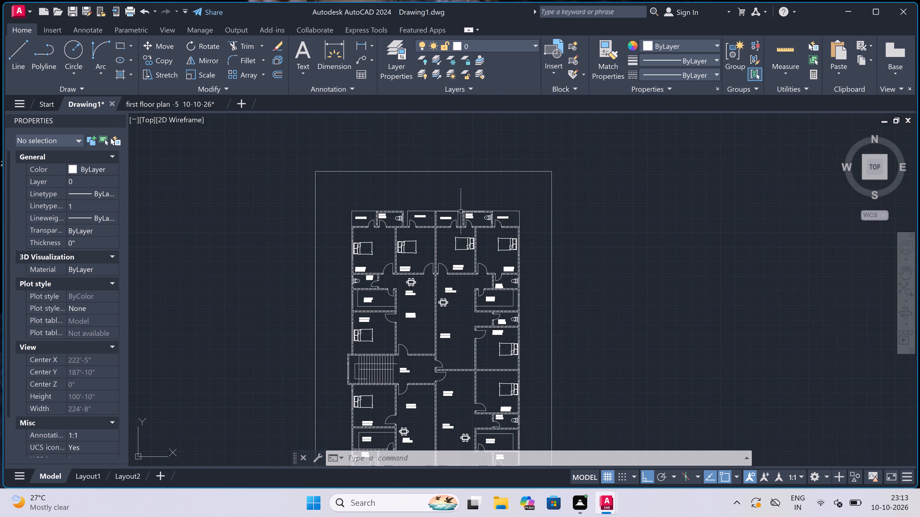
pyautogui.scroll(3, 471, 209)
pyautogui.scroll(-2, 470, 214)
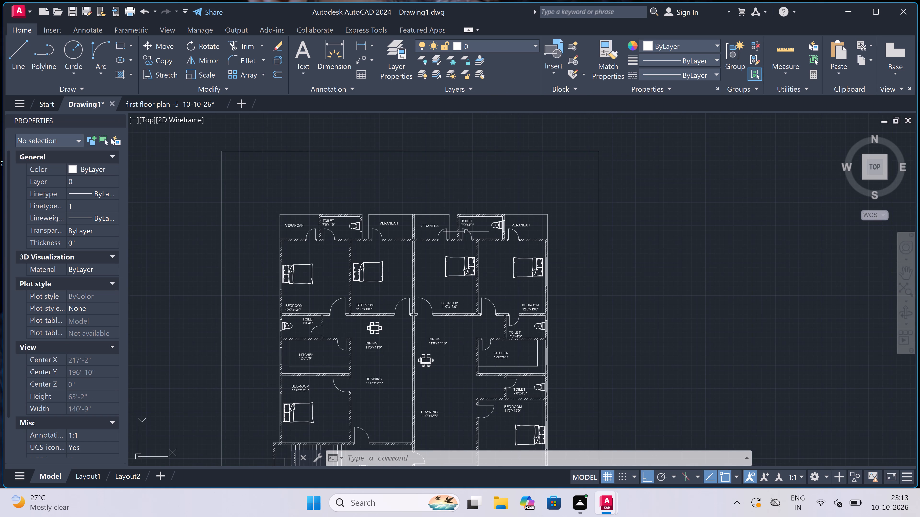
pyautogui.scroll(-1, 448, 305)
pyautogui.scroll(2, 442, 328)
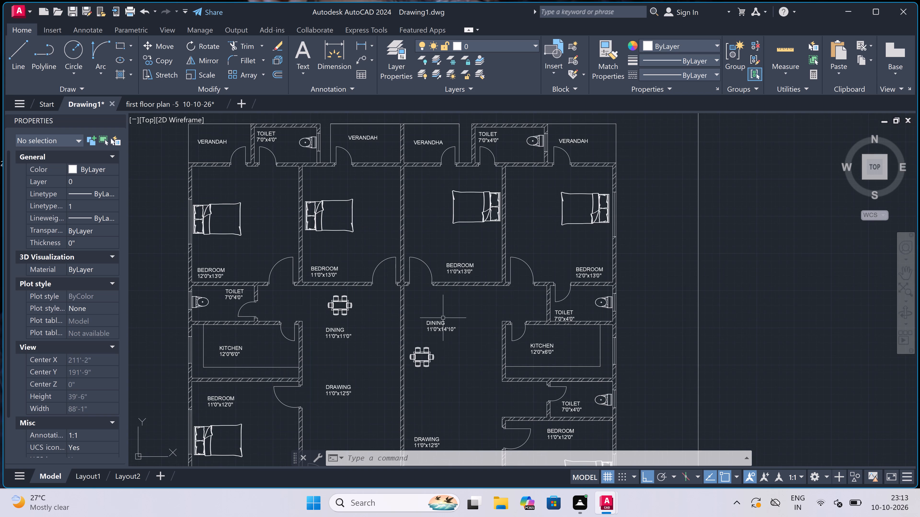
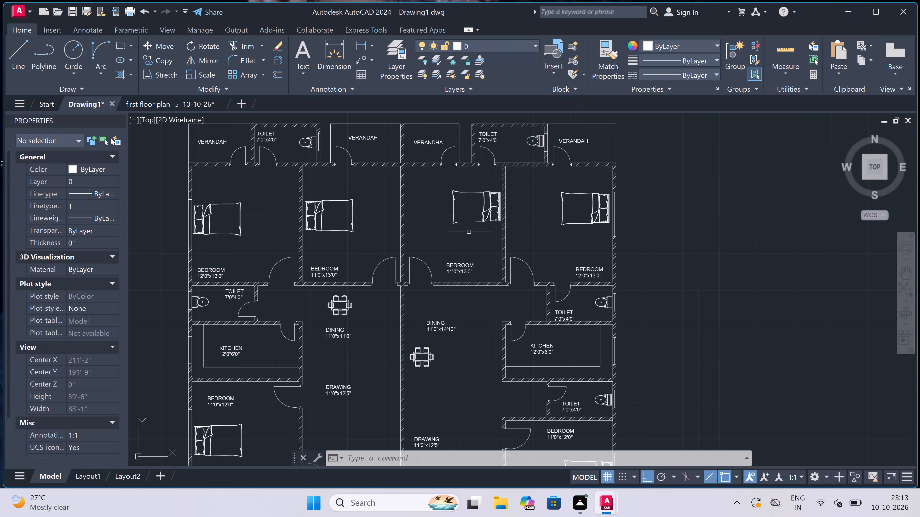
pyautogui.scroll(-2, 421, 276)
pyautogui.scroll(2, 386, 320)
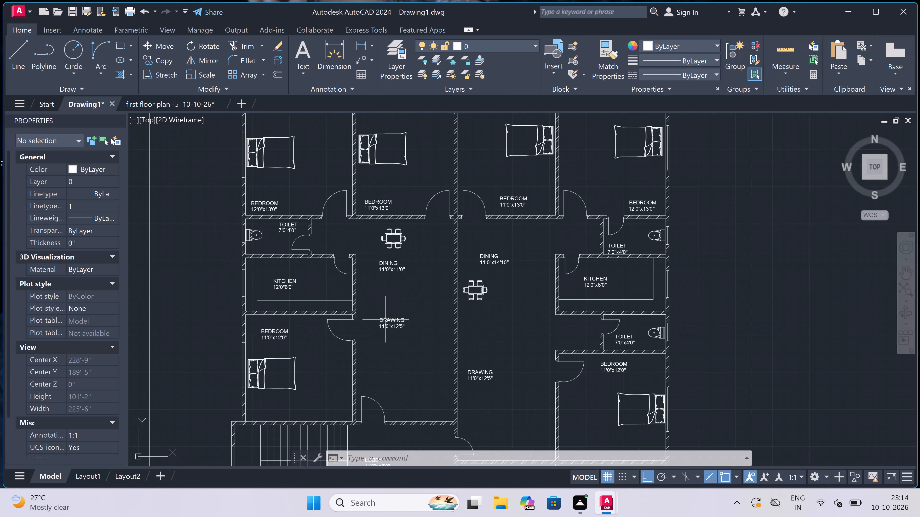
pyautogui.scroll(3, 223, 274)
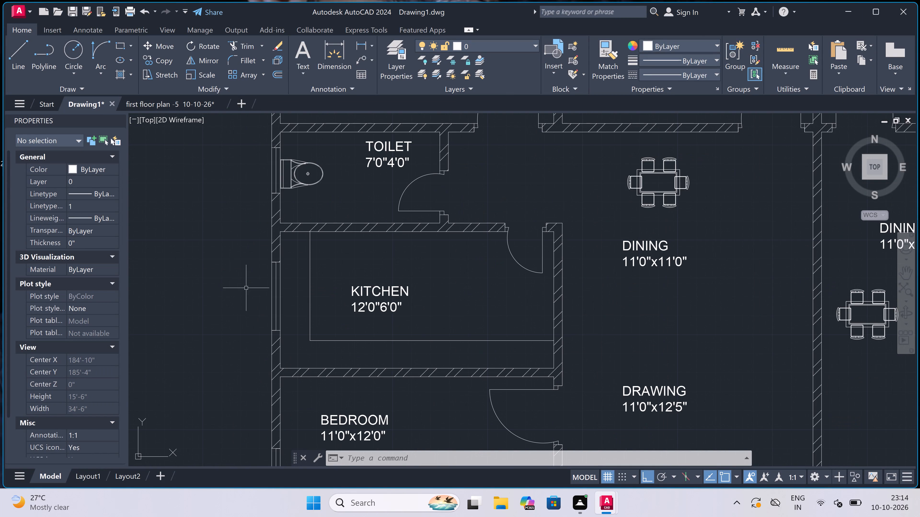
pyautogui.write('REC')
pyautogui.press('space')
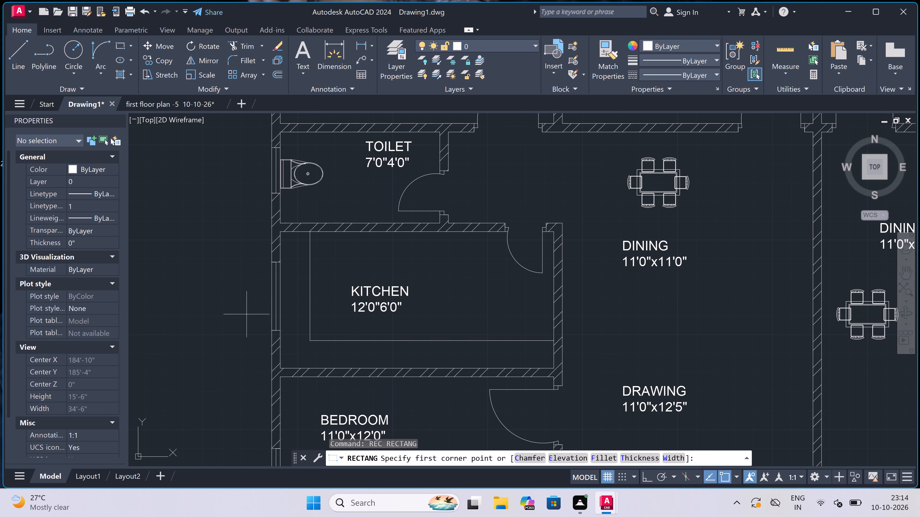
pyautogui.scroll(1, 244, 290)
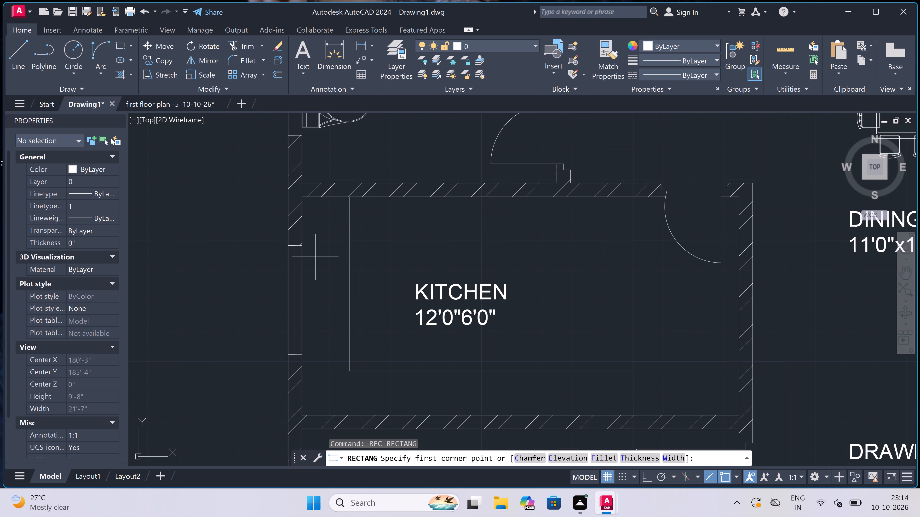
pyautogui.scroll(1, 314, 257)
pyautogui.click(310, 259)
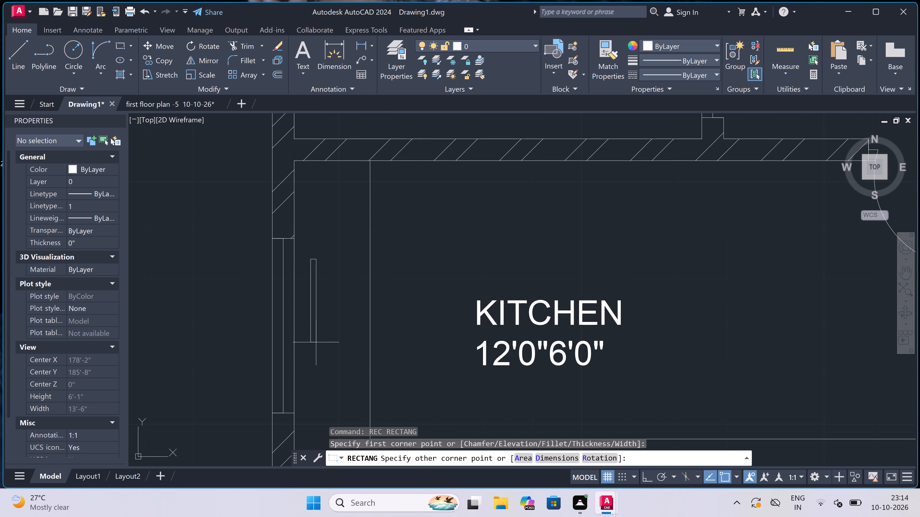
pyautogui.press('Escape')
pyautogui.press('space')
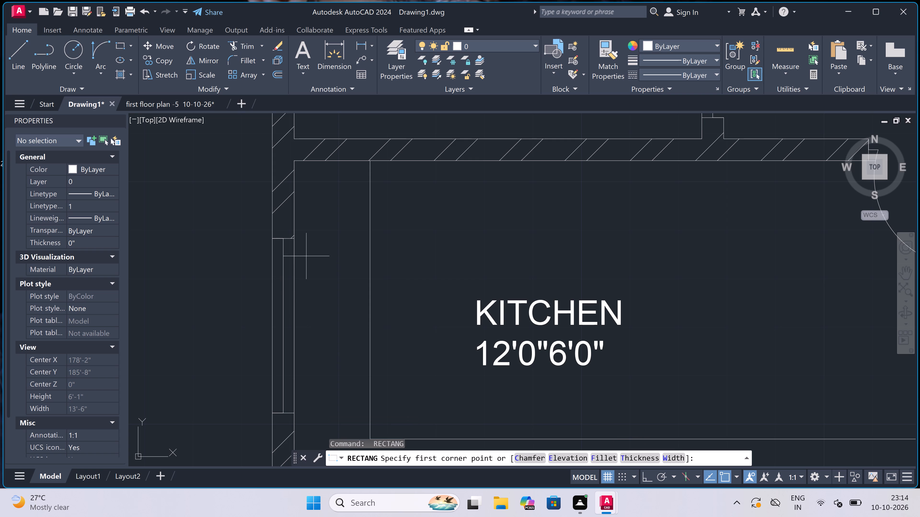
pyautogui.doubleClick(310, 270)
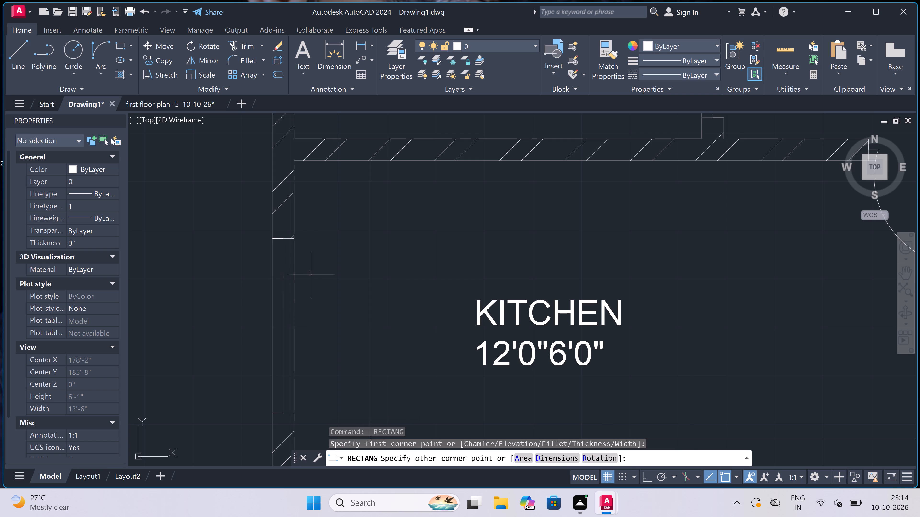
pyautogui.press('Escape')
# Draw an upright rectangle as the stove body between the western kitchen's window and the inner counter line.
pyautogui.press('space')
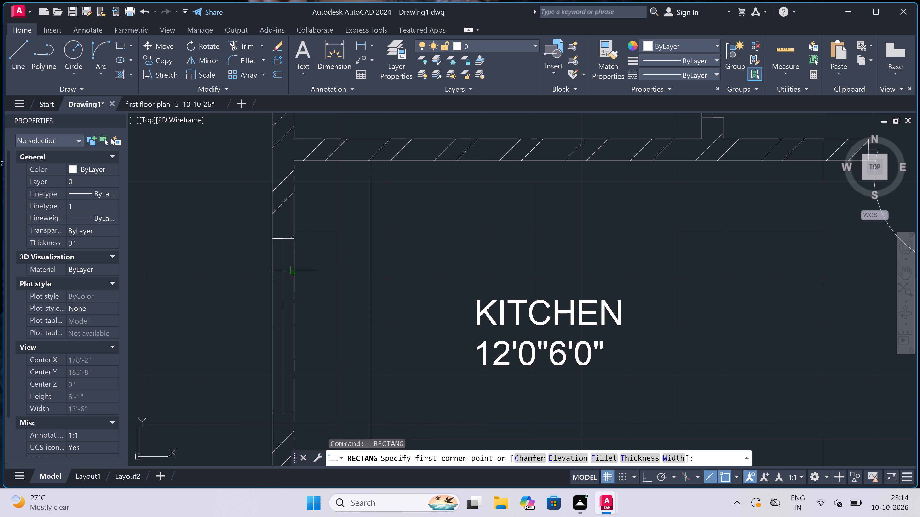
pyautogui.click(305, 268)
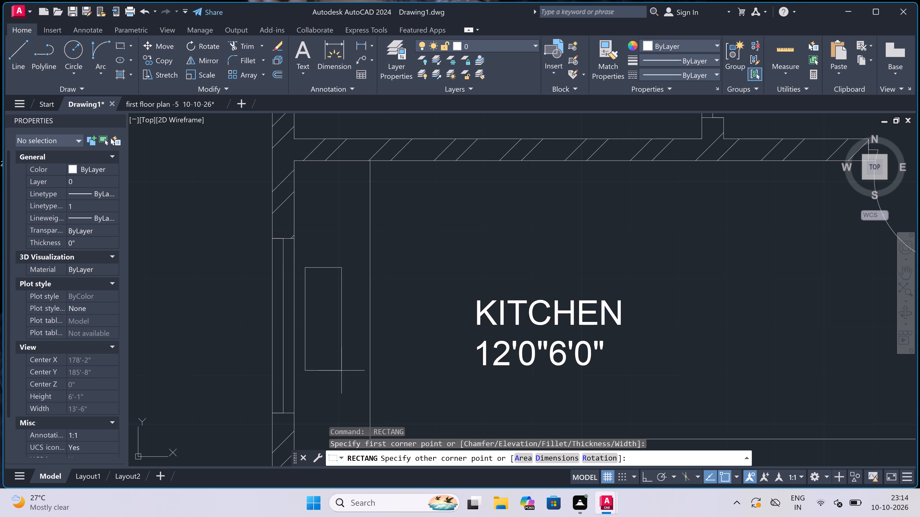
pyautogui.click(351, 365)
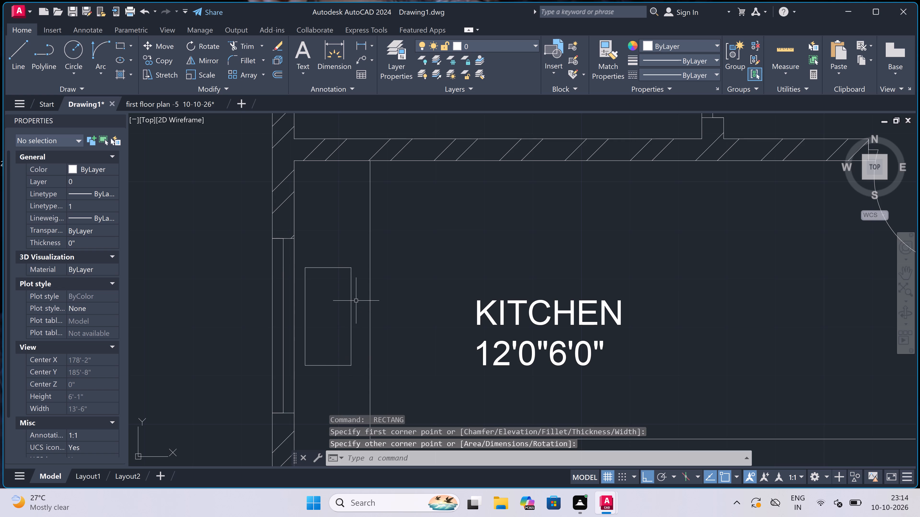
# Draw a small knob rectangle against the stove body's east edge, near its northern end.
pyautogui.press('space')
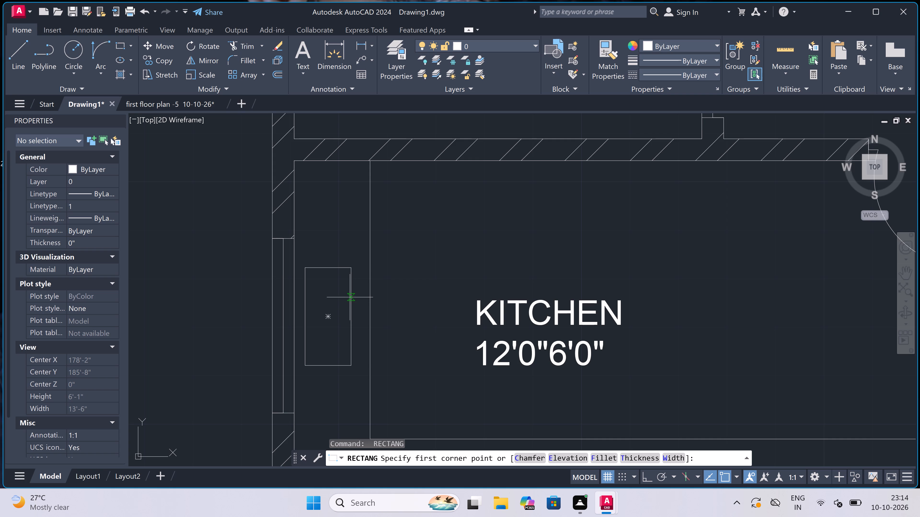
pyautogui.scroll(1, 350, 297)
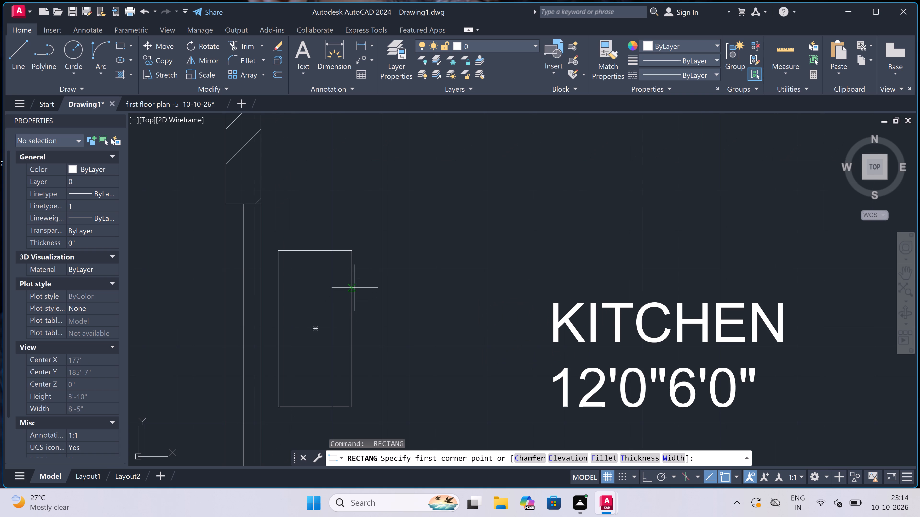
pyautogui.click(350, 286)
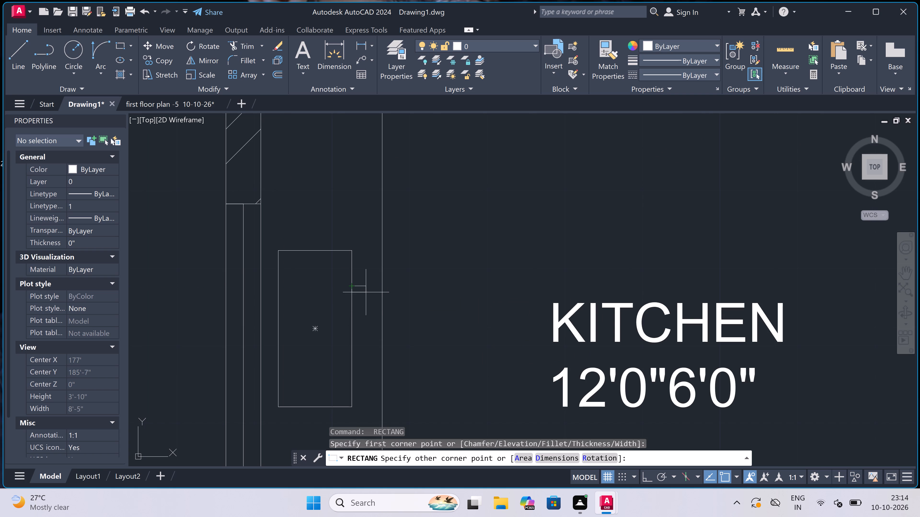
pyautogui.click(361, 302)
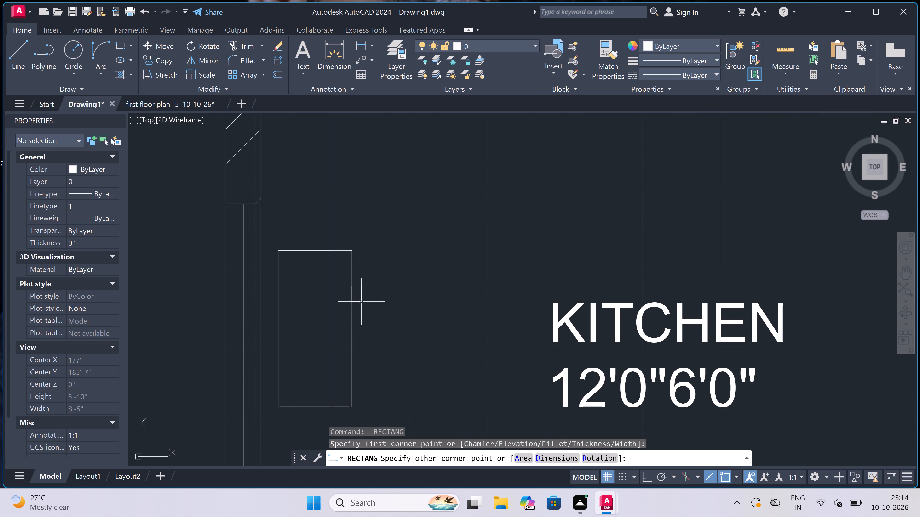
# Copy the knob rectangle straight down the stove's east edge to near its southern end.
pyautogui.click(361, 302)
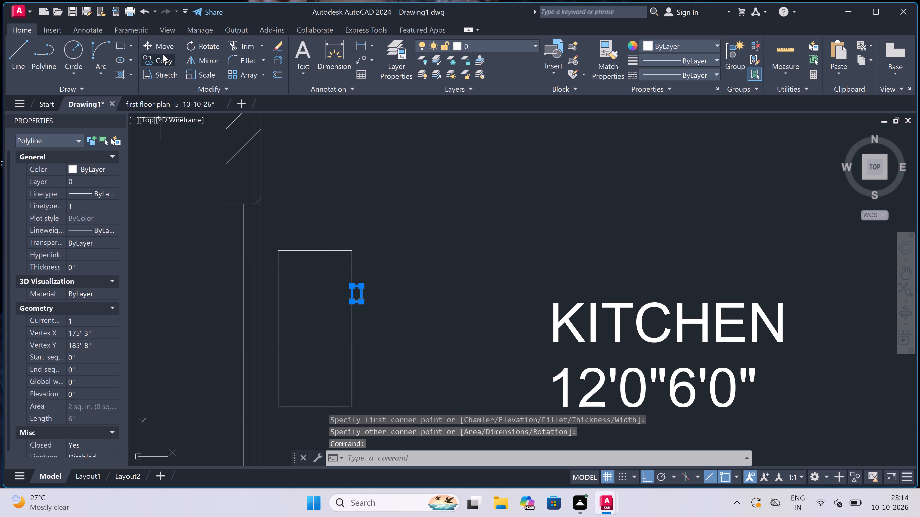
pyautogui.click(160, 59)
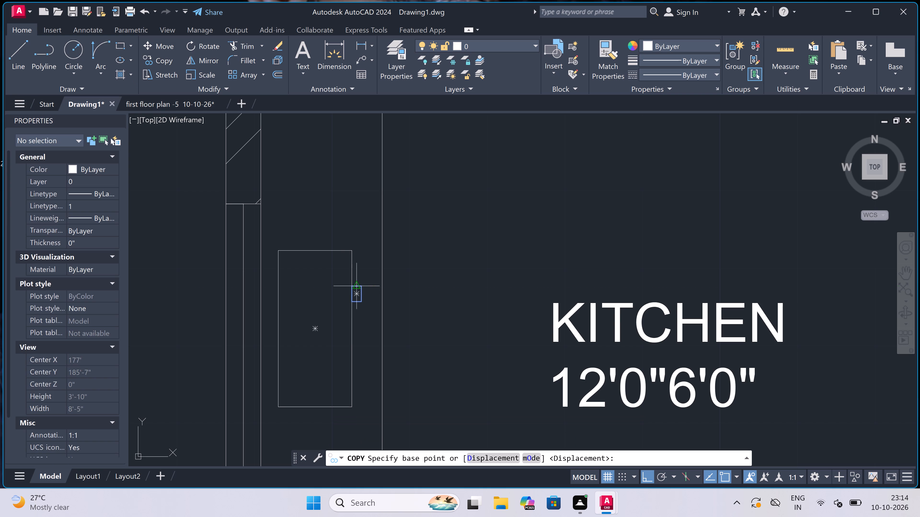
pyautogui.click(352, 286)
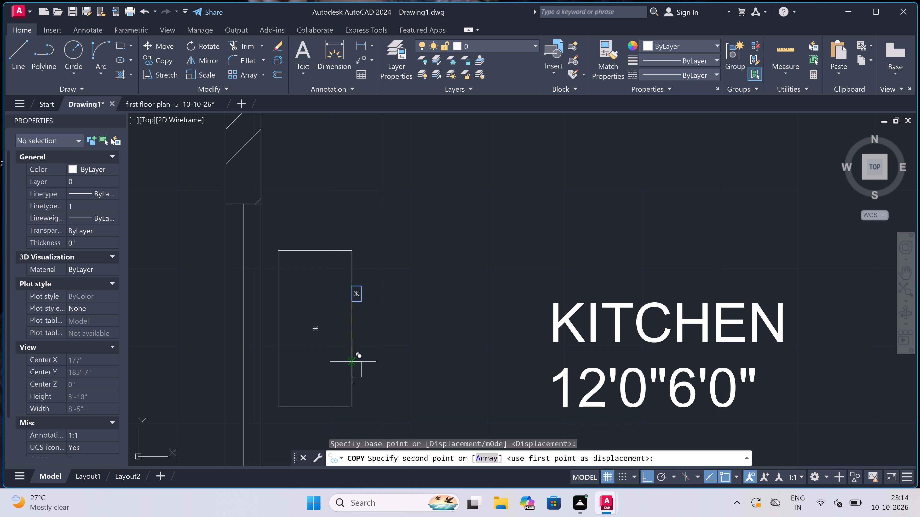
pyautogui.click(353, 362)
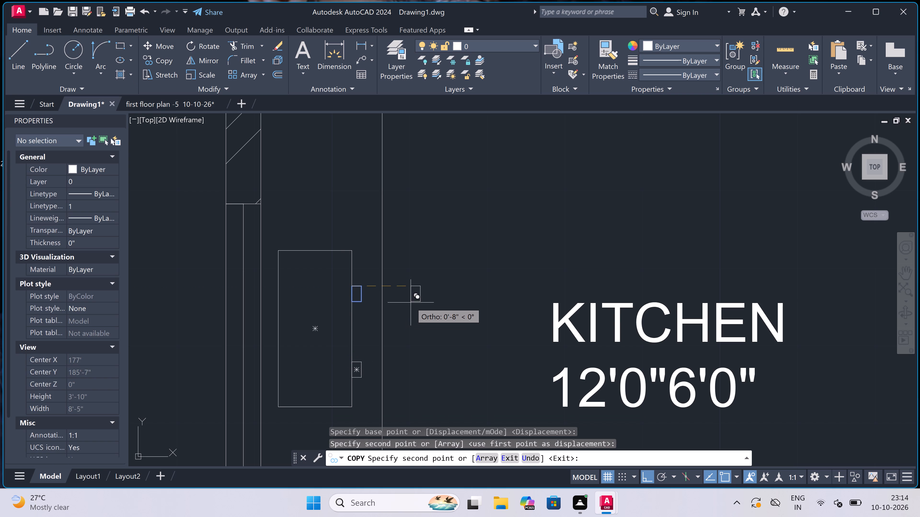
pyautogui.press('Escape')
# Draw a burner circle of about 1" radius inside the stove body, near its southwest corner.
pyautogui.scroll(-2, 400, 249)
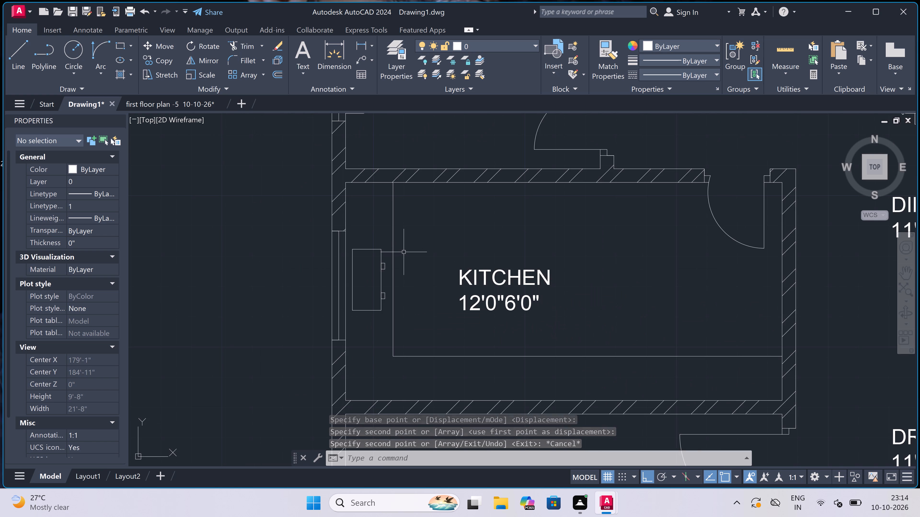
pyautogui.press('c')
pyautogui.press('space')
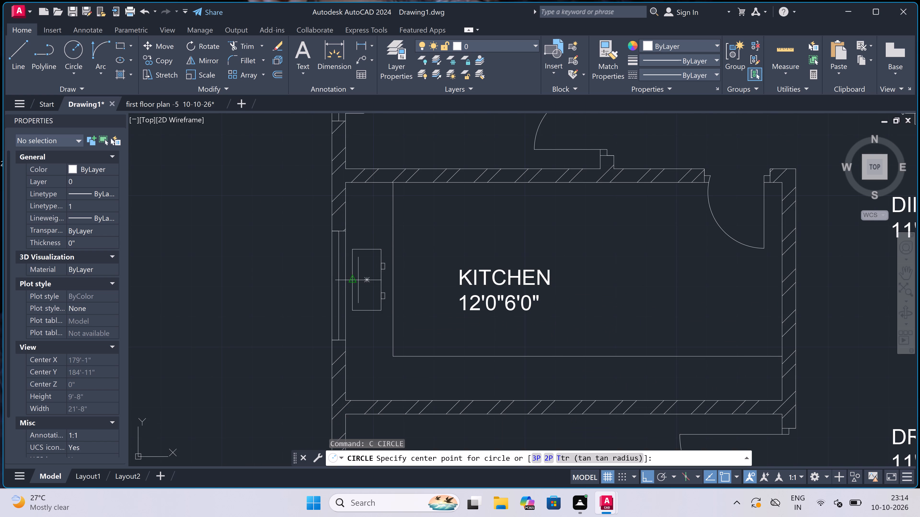
pyautogui.scroll(2, 358, 280)
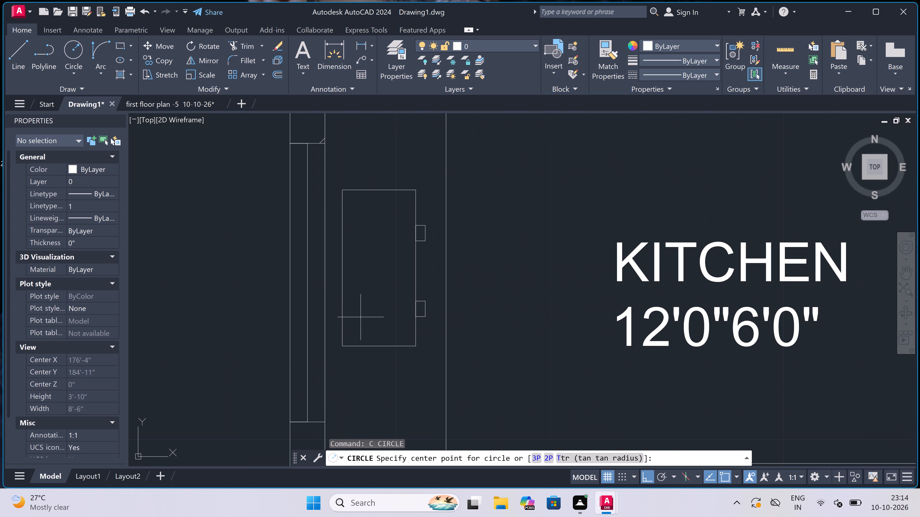
pyautogui.click(363, 317)
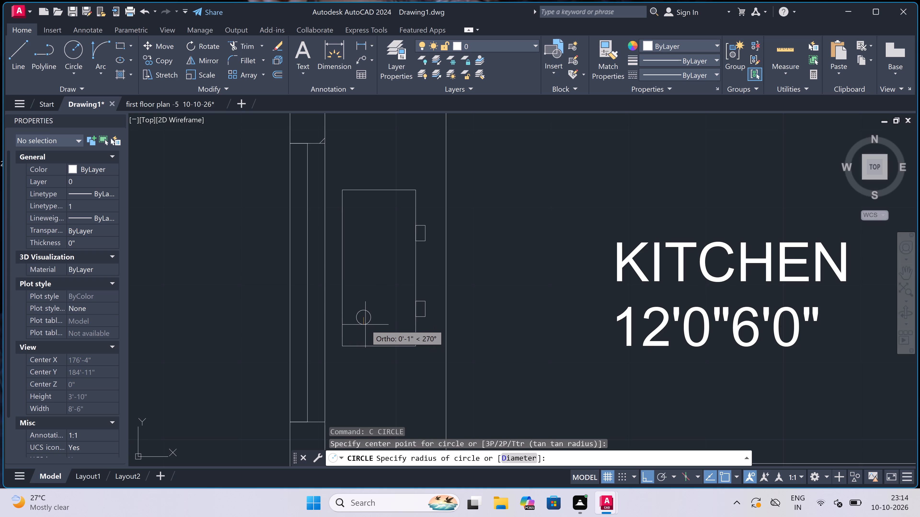
pyautogui.click(365, 326)
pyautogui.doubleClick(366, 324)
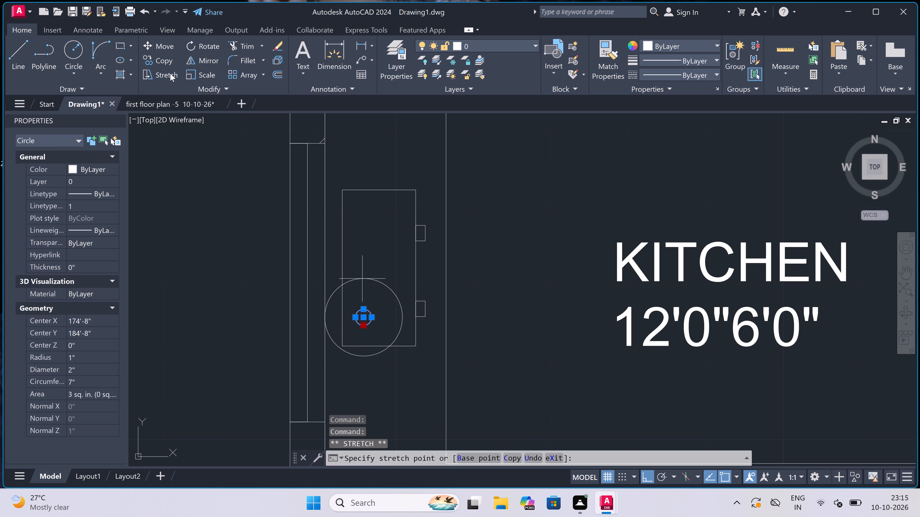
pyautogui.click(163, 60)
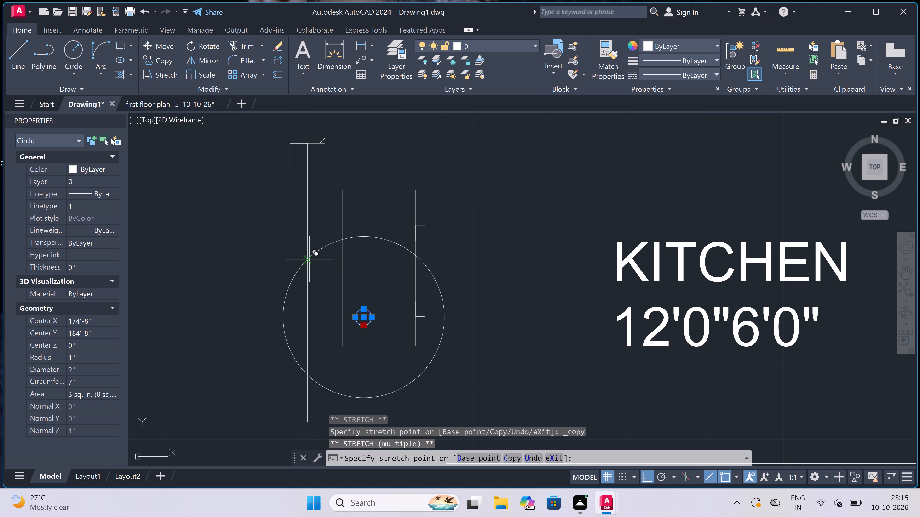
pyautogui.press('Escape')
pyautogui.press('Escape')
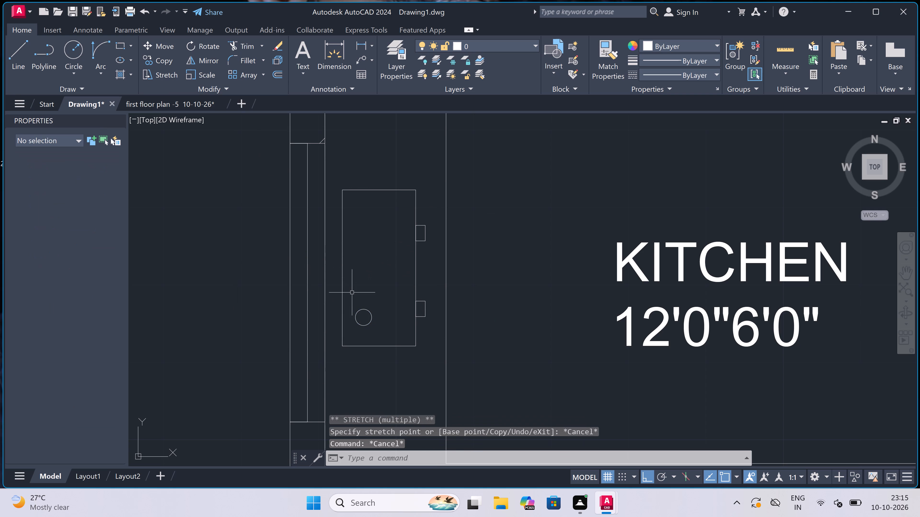
# Copy the burner circle about 1'-1" straight up to near the stove body's northwest corner.
pyautogui.scroll(1, 362, 313)
pyautogui.click(373, 302)
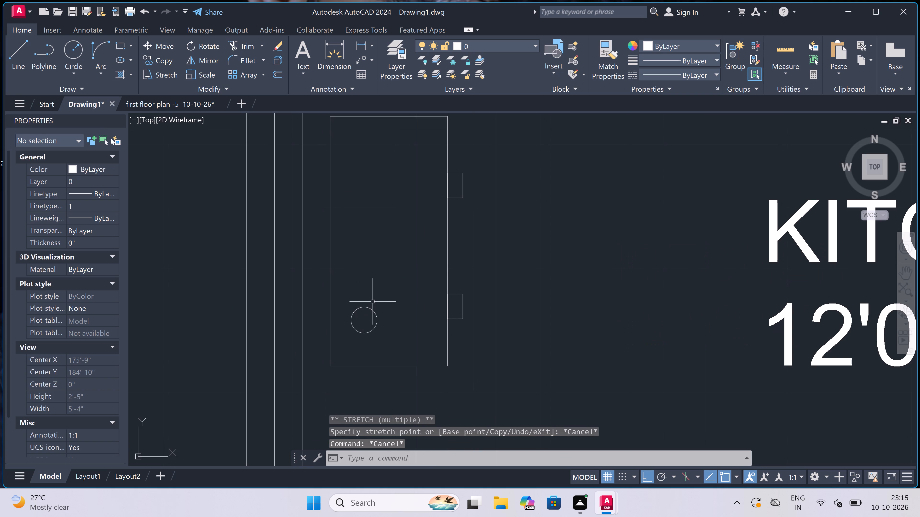
pyautogui.click(352, 336)
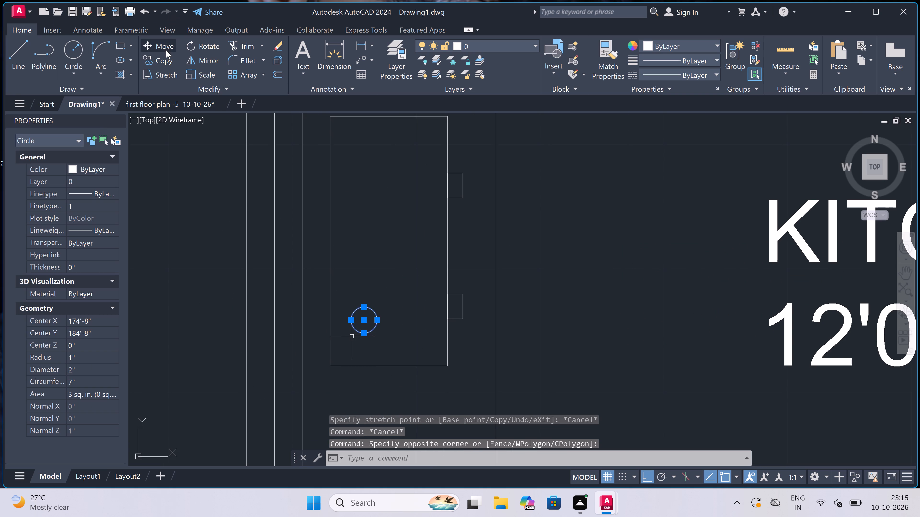
pyautogui.click(159, 56)
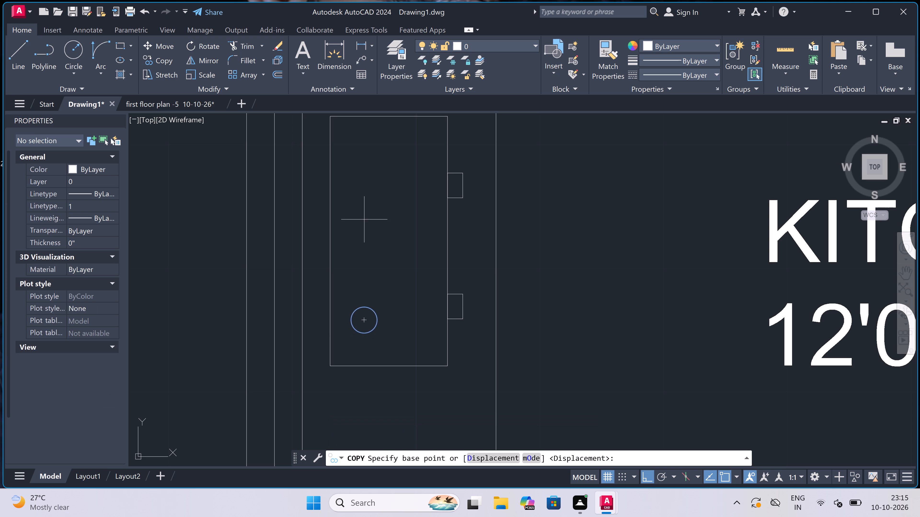
pyautogui.click(367, 321)
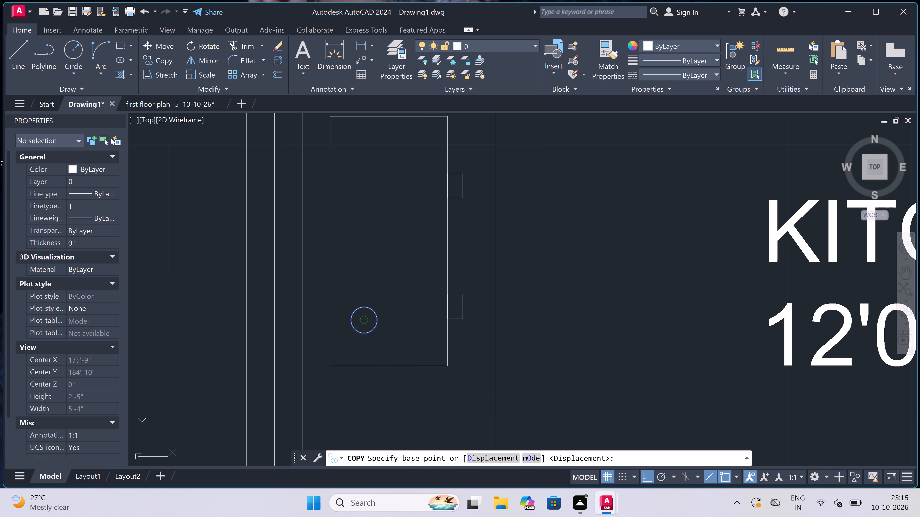
pyautogui.click(366, 163)
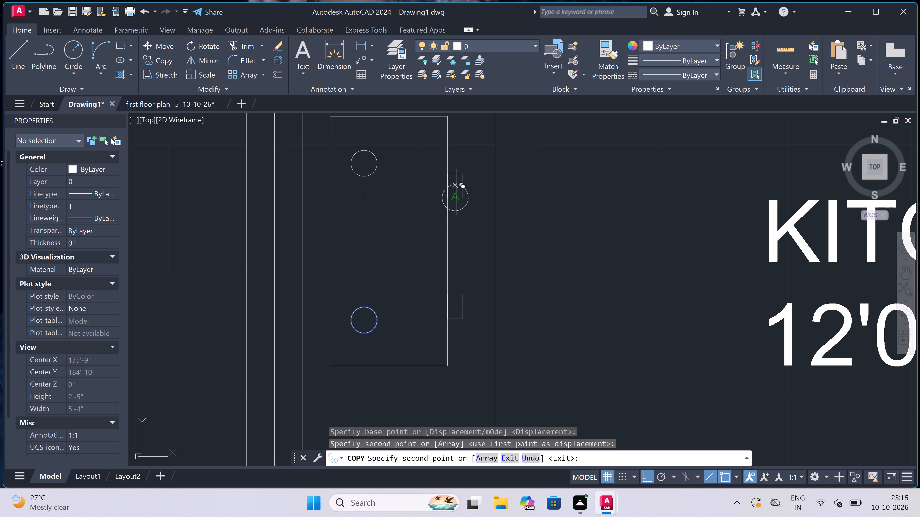
pyautogui.press('Escape')
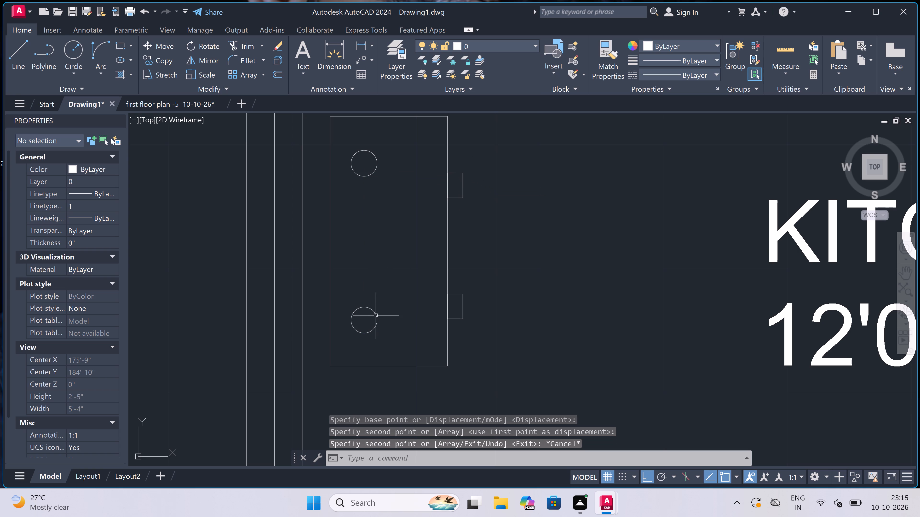
# Copy the two western burner circles straight east, forming a matching pair near the stove body's east edge.
pyautogui.moveTo(387, 138); pyautogui.dragTo(383, 144)
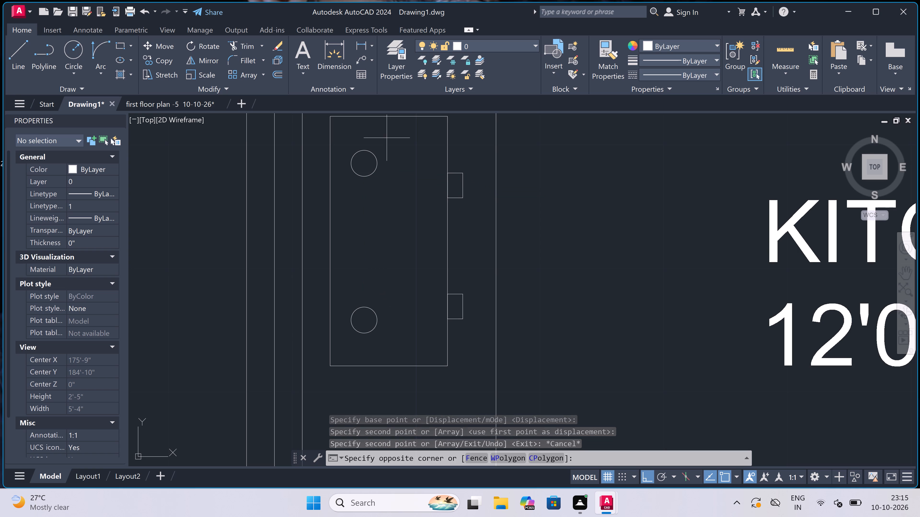
pyautogui.click(344, 342)
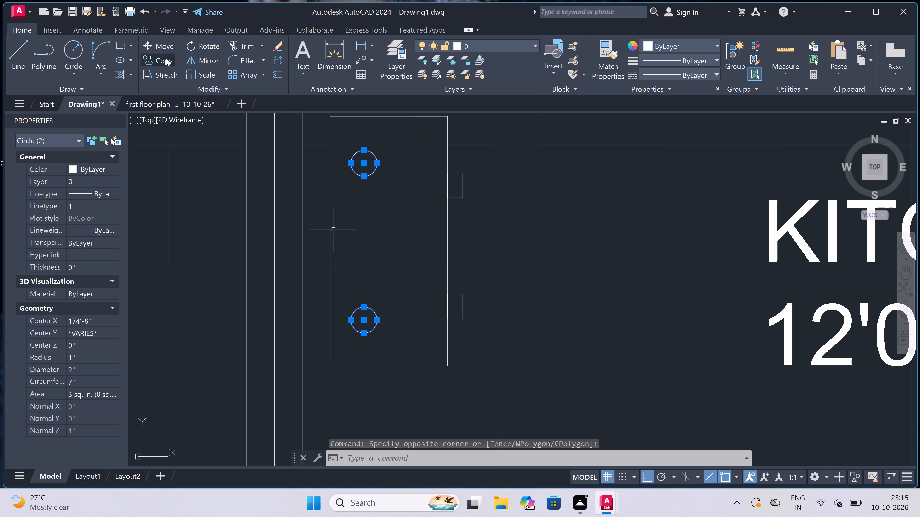
pyautogui.click(166, 58)
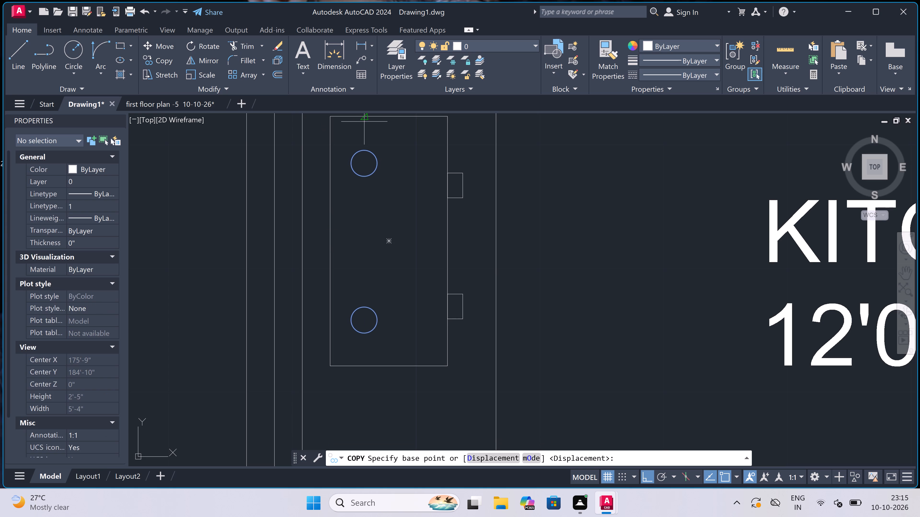
pyautogui.click(363, 160)
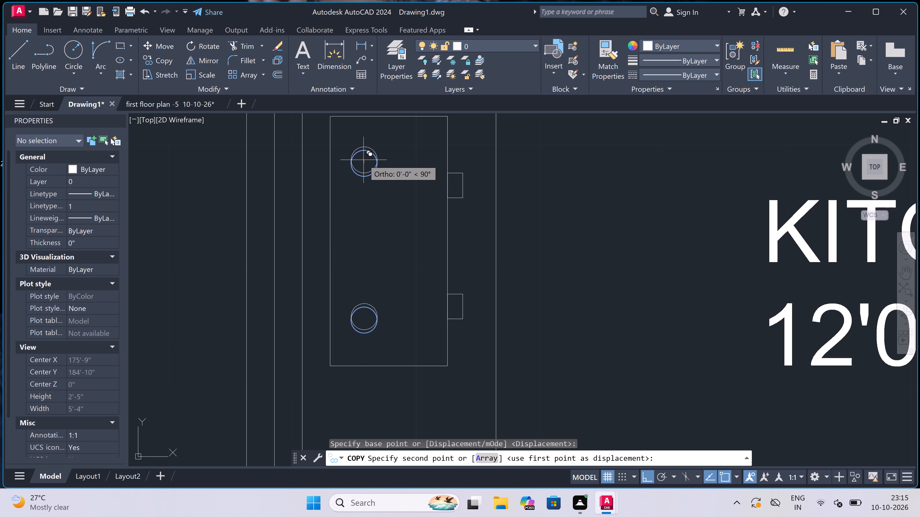
pyautogui.click(419, 161)
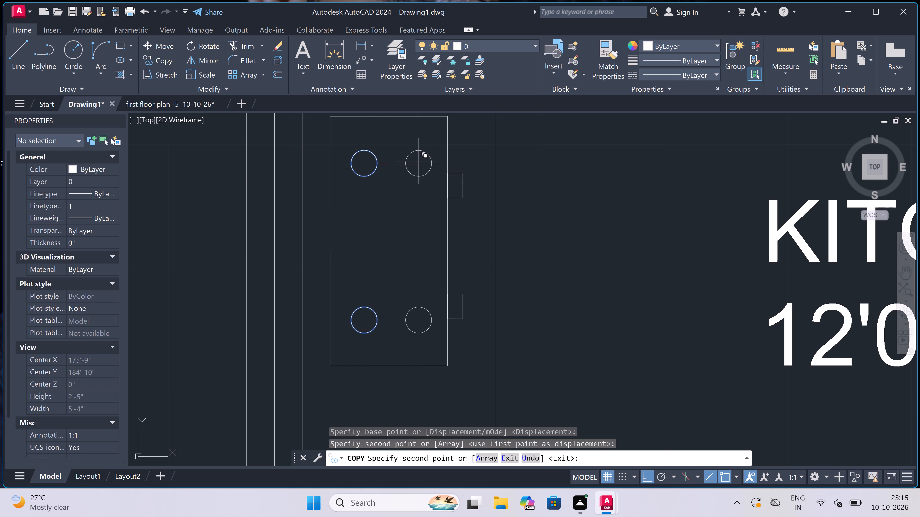
pyautogui.press('Escape')
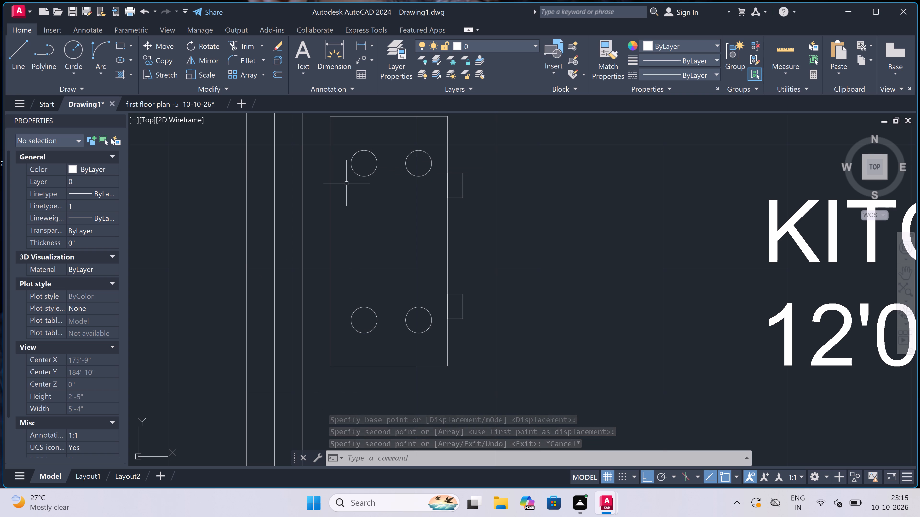
# Draw a rectangle in the middle of the stove body, between the northern and southern burner pairs.
pyautogui.write('RE')
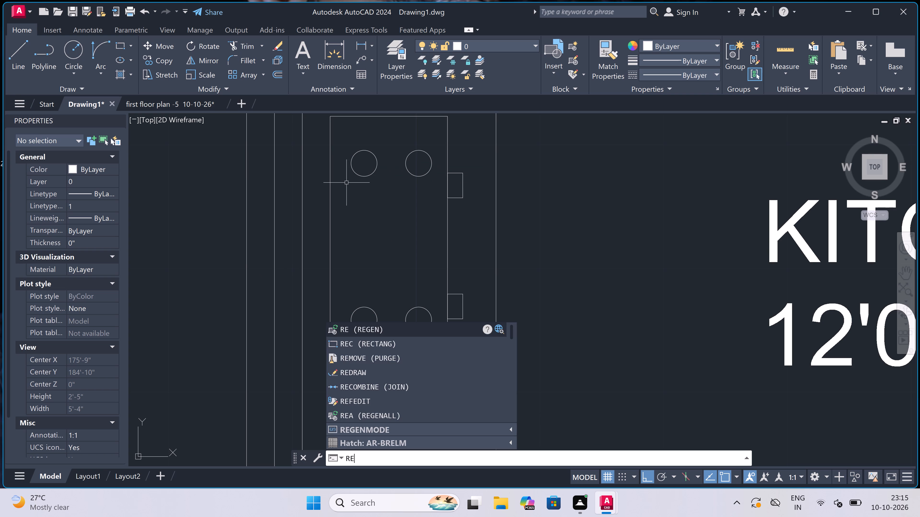
pyautogui.press('Escape')
pyautogui.write('REC')
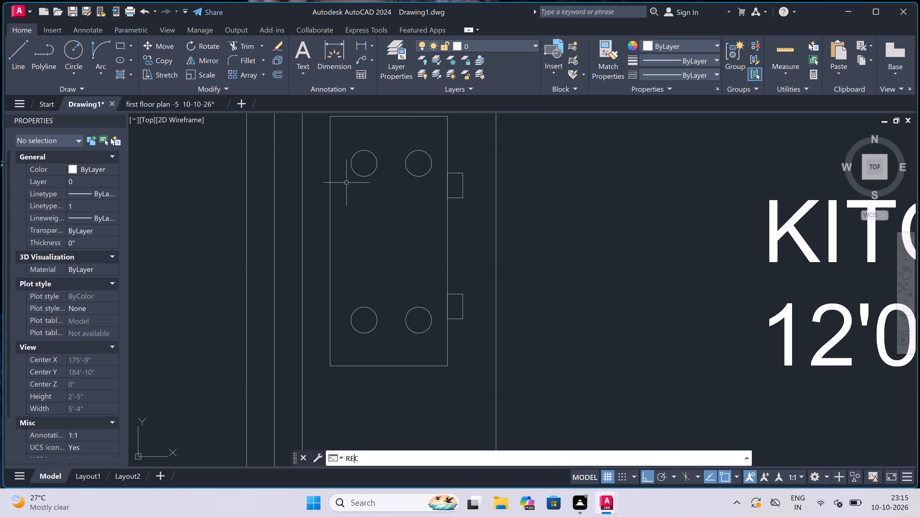
pyautogui.press('space')
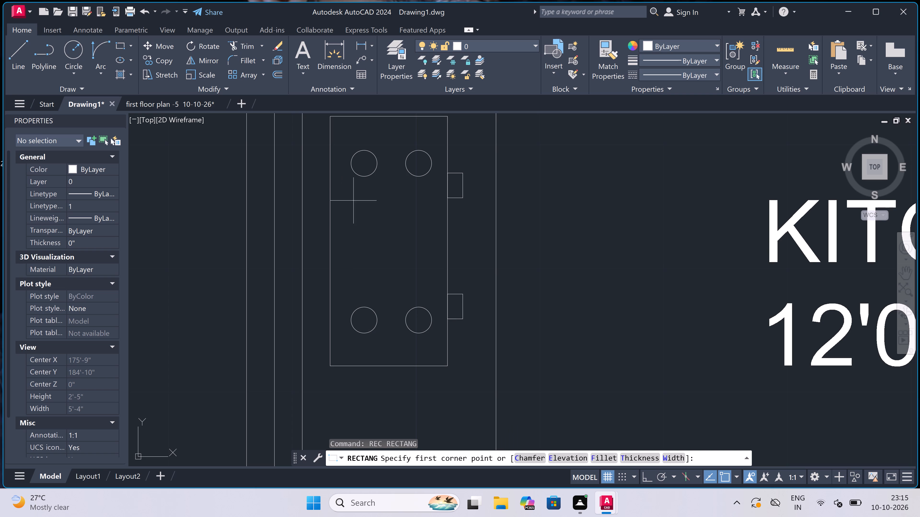
pyautogui.click(355, 195)
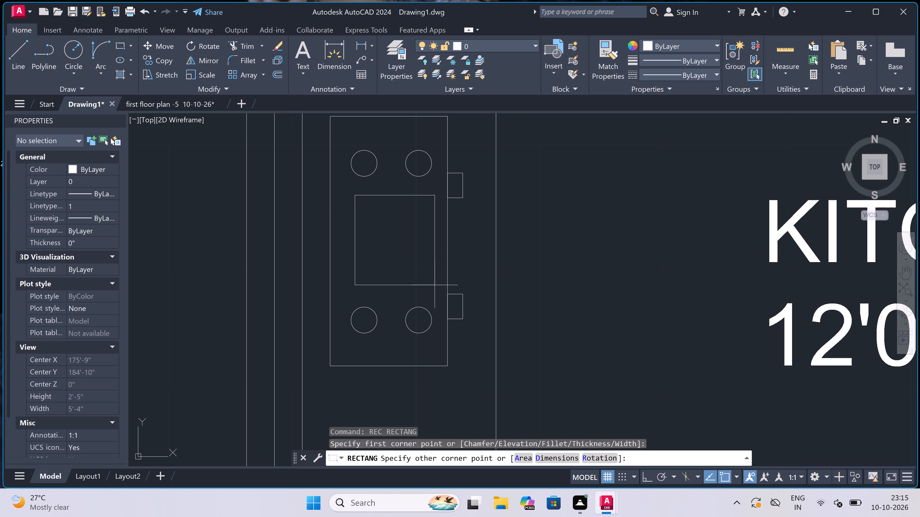
pyautogui.click(420, 283)
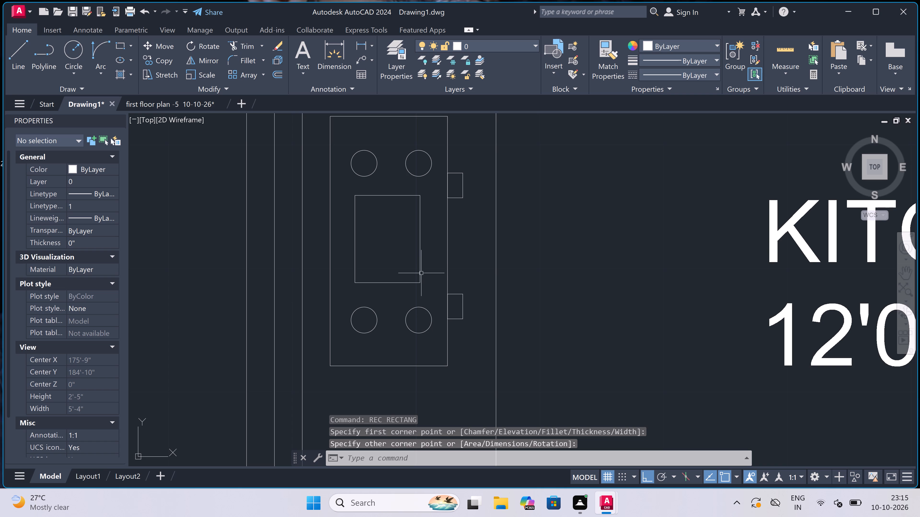
# Copy the complete stove, with its knobs, burners and centre rectangle, straight west to just outside the kitchen's exterior wall.
pyautogui.scroll(-5, 434, 254)
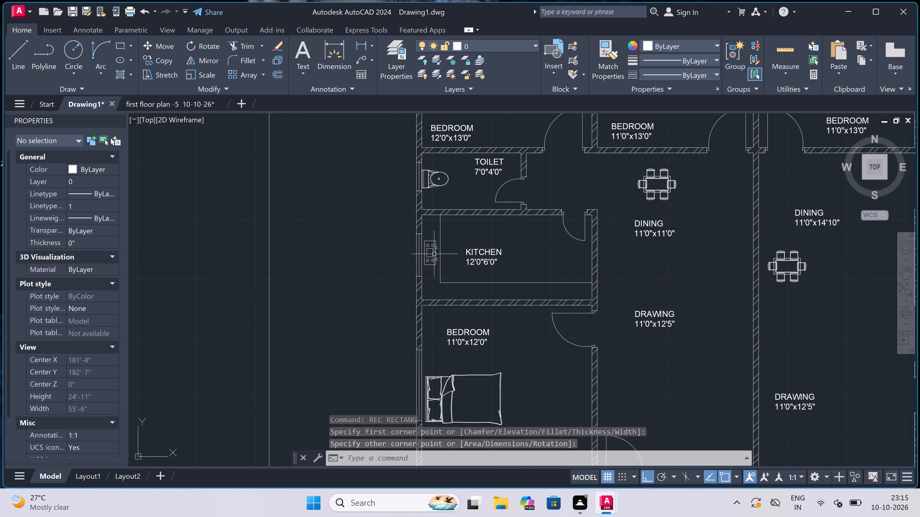
pyautogui.scroll(-3, 434, 254)
pyautogui.scroll(3, 436, 249)
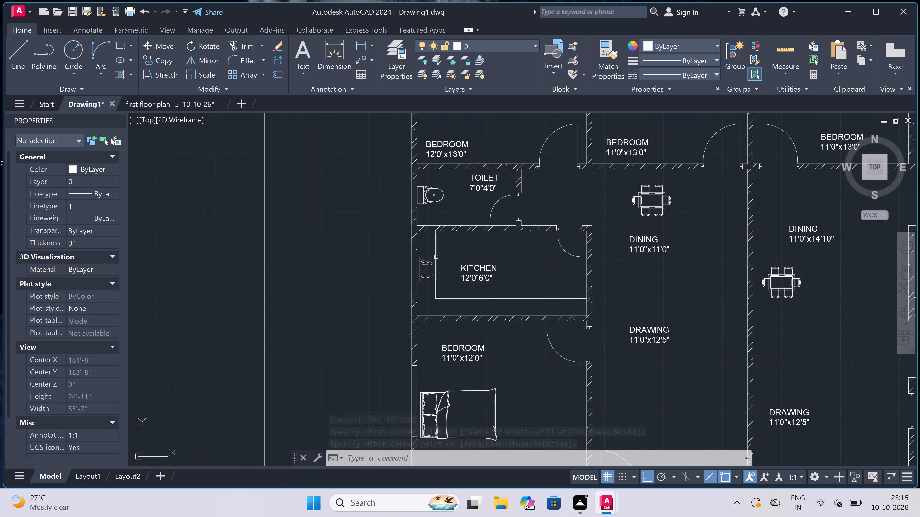
pyautogui.scroll(3, 436, 257)
pyautogui.scroll(-4, 433, 258)
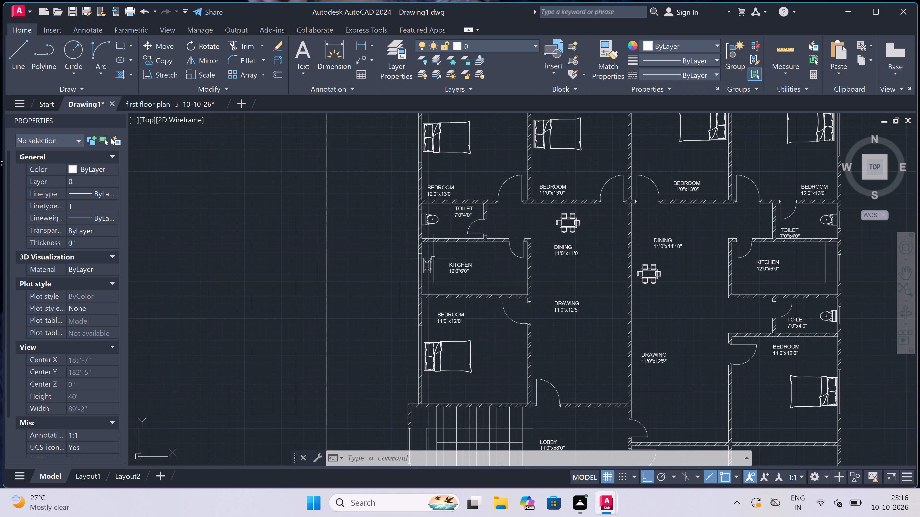
pyautogui.scroll(4, 424, 258)
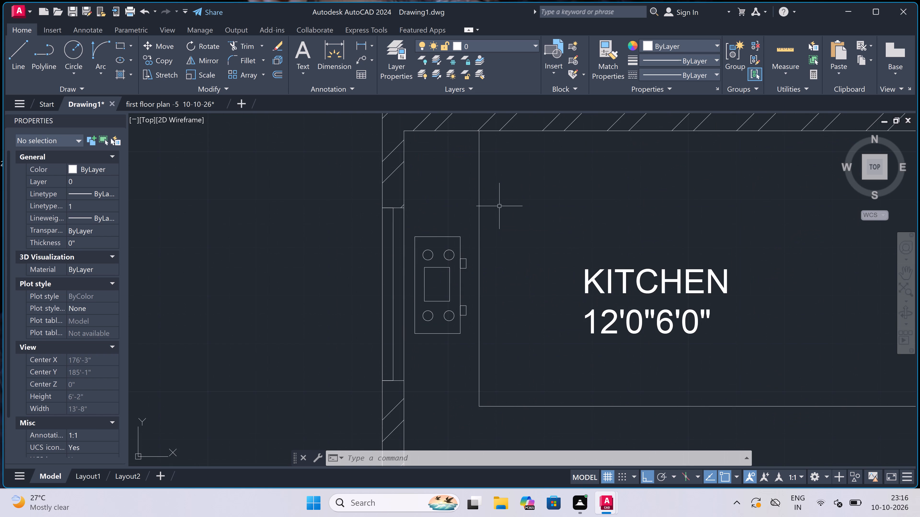
pyautogui.click(470, 223)
pyautogui.scroll(1, 432, 332)
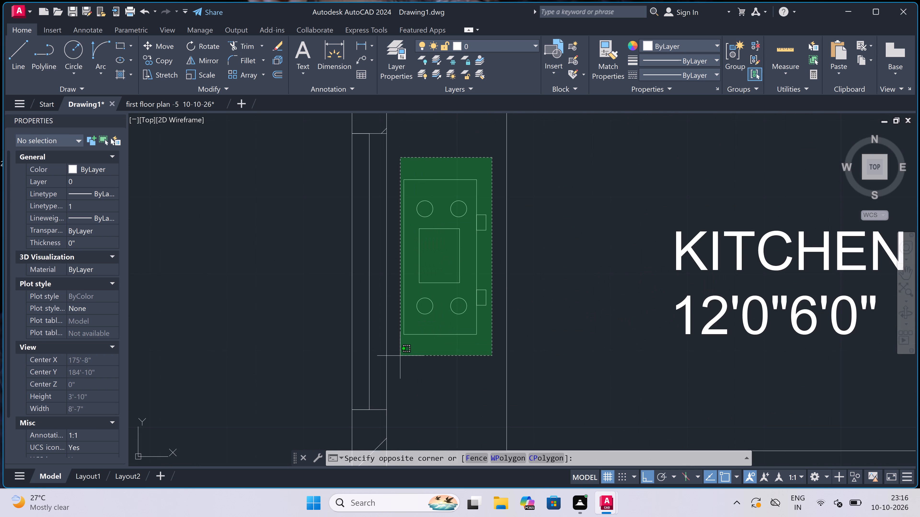
pyautogui.click(392, 359)
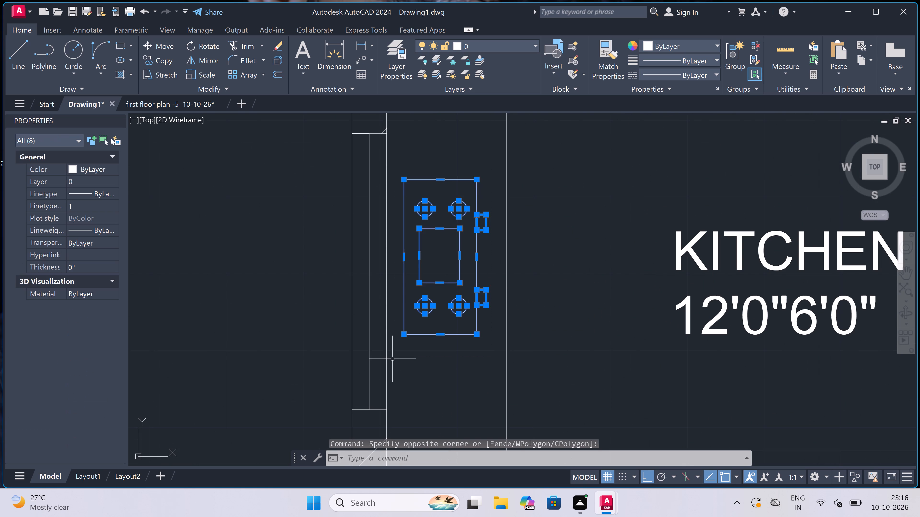
pyautogui.click(163, 58)
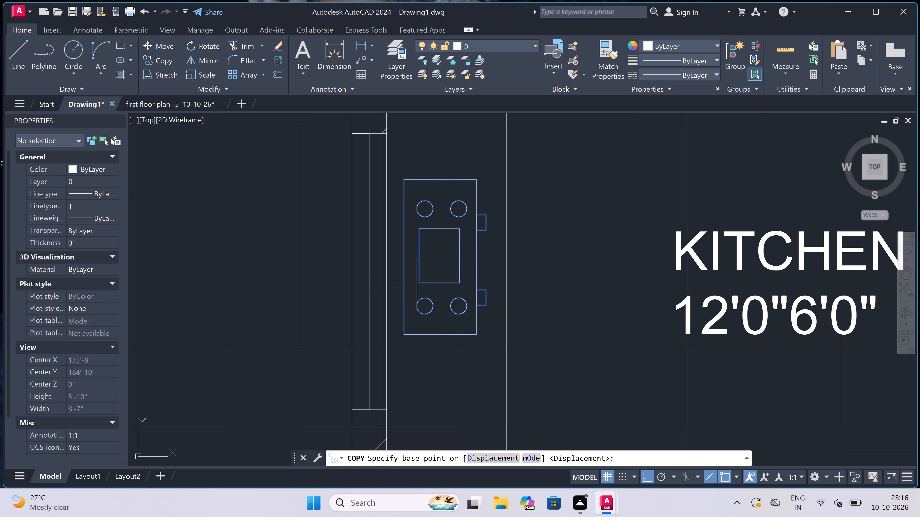
pyautogui.click(437, 255)
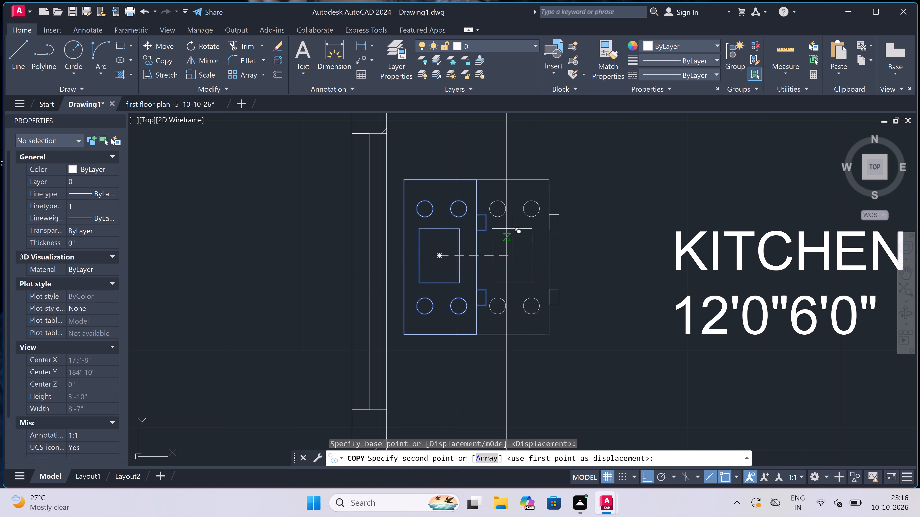
pyautogui.scroll(-2, 513, 236)
pyautogui.click(378, 265)
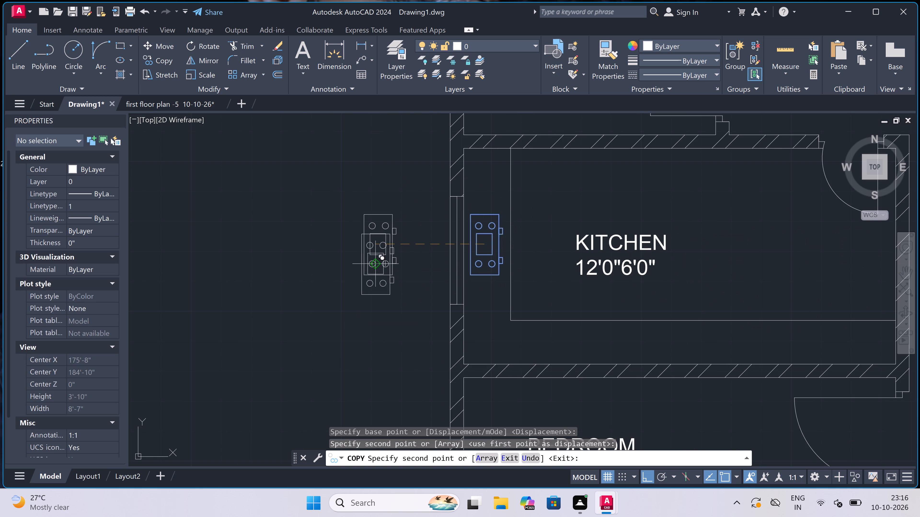
pyautogui.press('Escape')
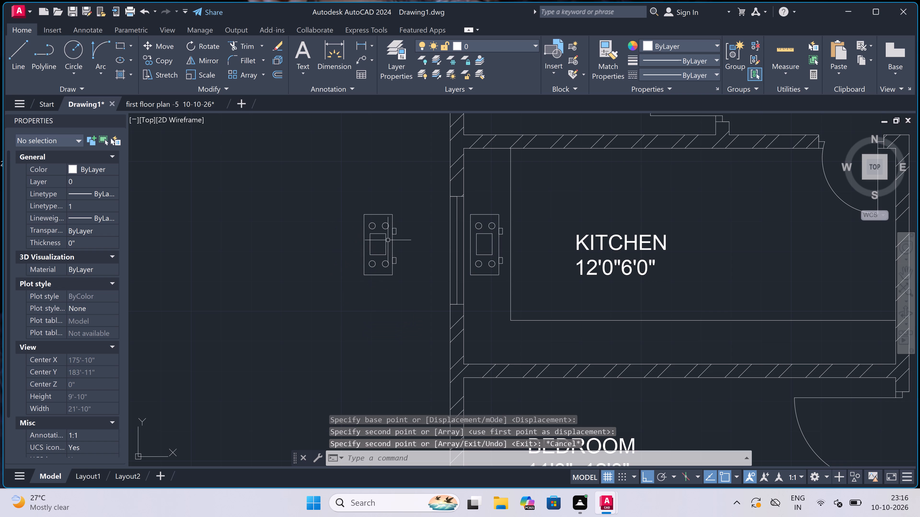
# Rotate the stove copy outside the west wall by 180° about its centre so its knobs face west.
pyautogui.click(413, 199)
pyautogui.click(306, 317)
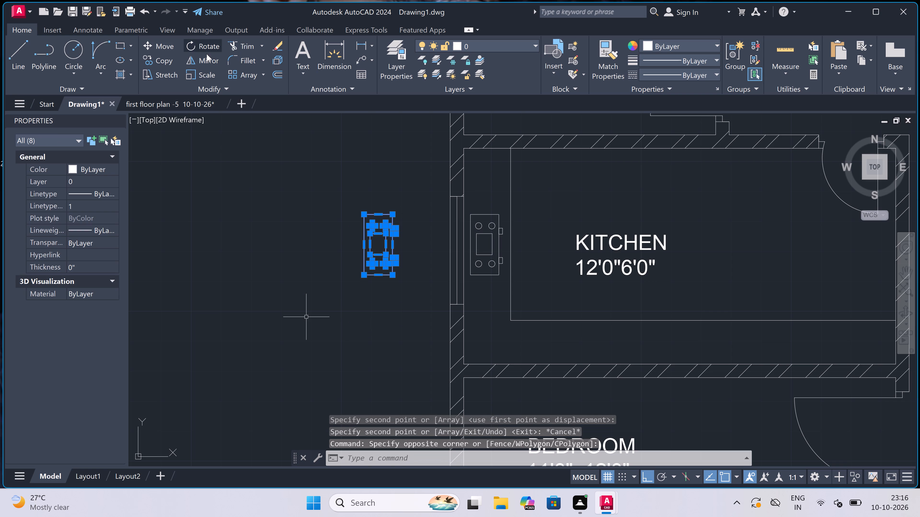
pyautogui.click(195, 43)
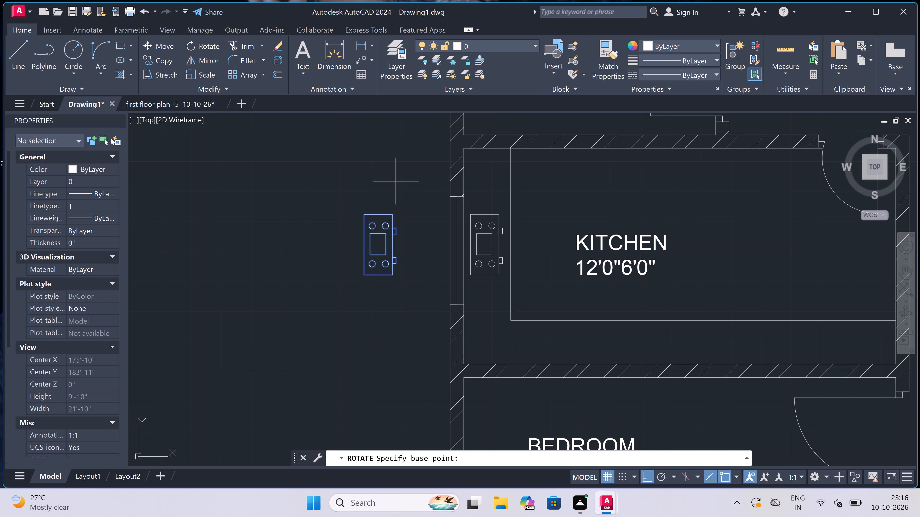
pyautogui.click(374, 243)
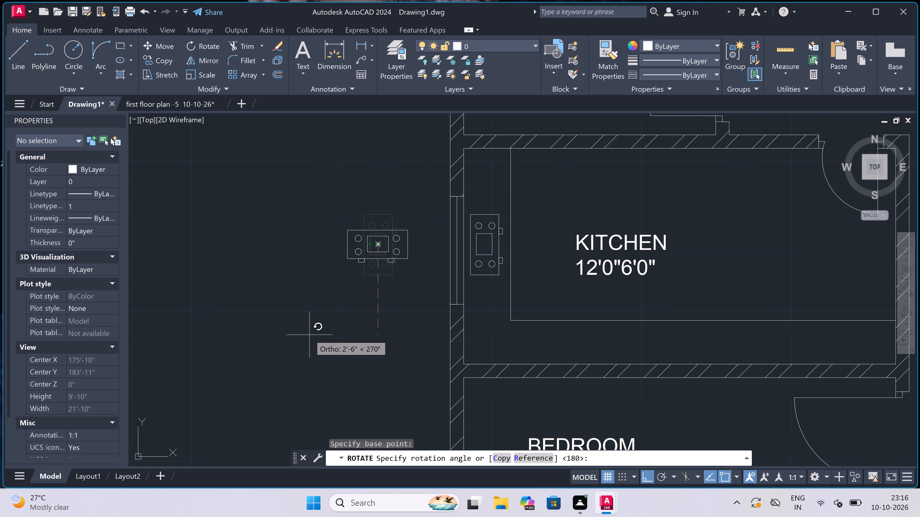
pyautogui.click(216, 225)
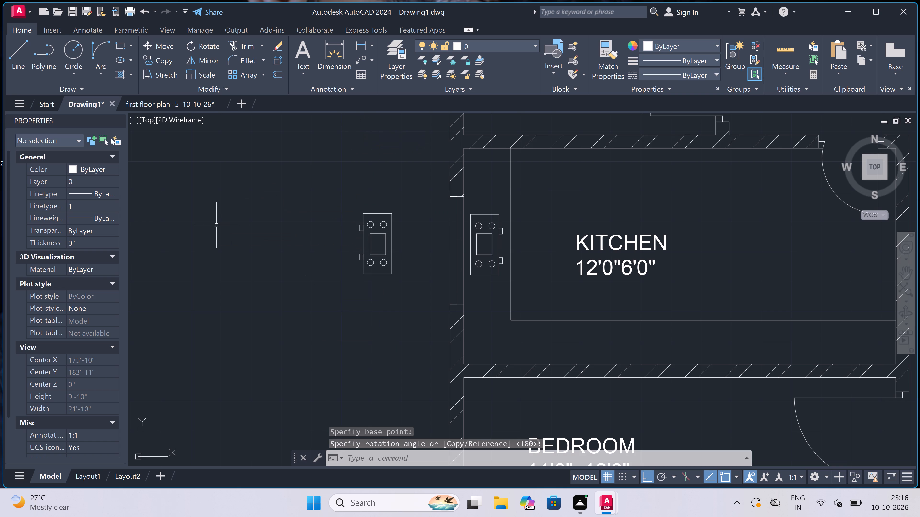
# Move the rotated stove onto the eastern counter of the northeast apartment's kitchen, beside the window, with Ortho off.
pyautogui.click(416, 171)
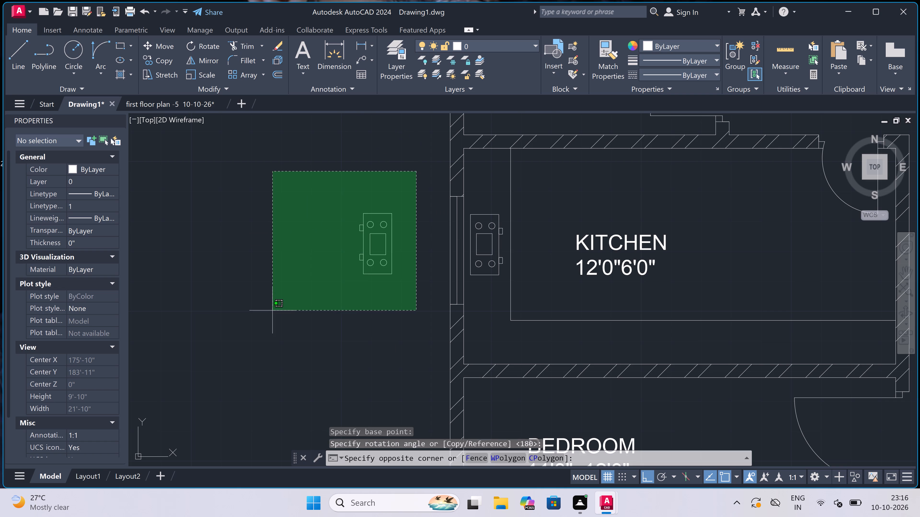
pyautogui.click(272, 311)
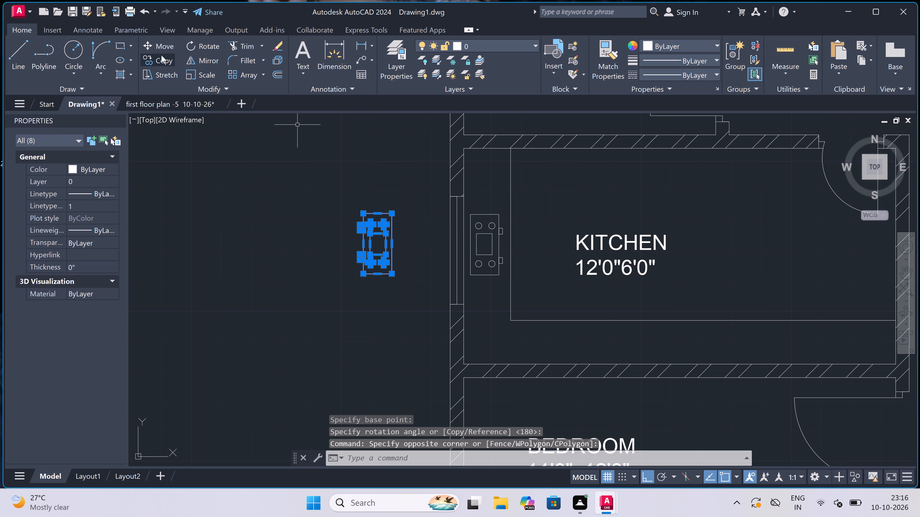
pyautogui.click(167, 43)
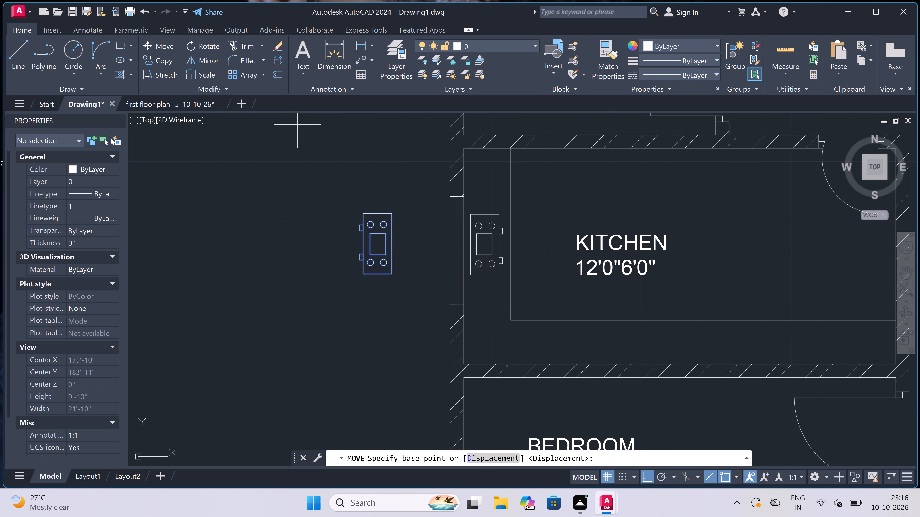
pyautogui.click(394, 244)
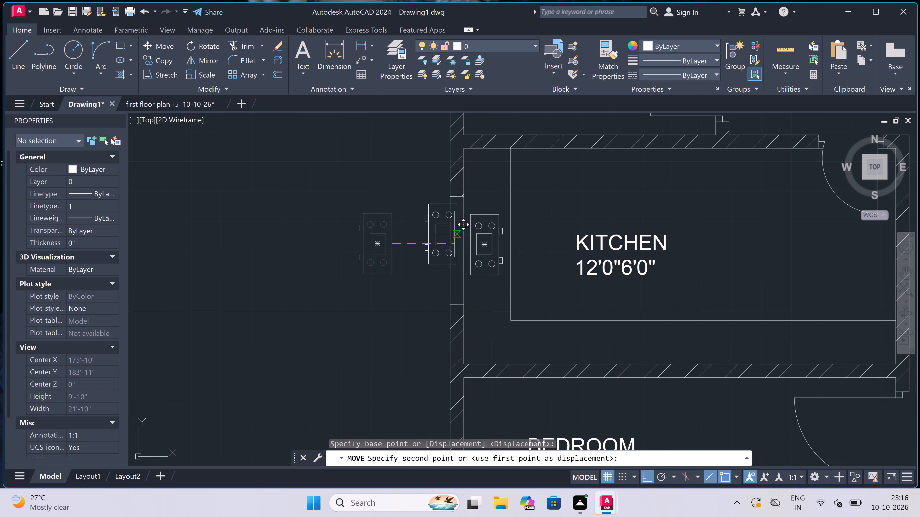
pyautogui.press('F8')
pyautogui.scroll(-5, 462, 211)
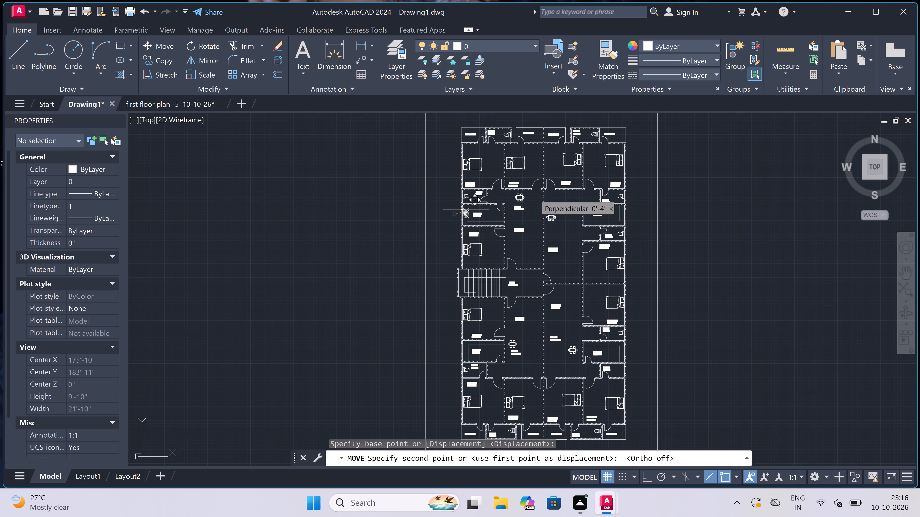
pyautogui.scroll(8, 623, 211)
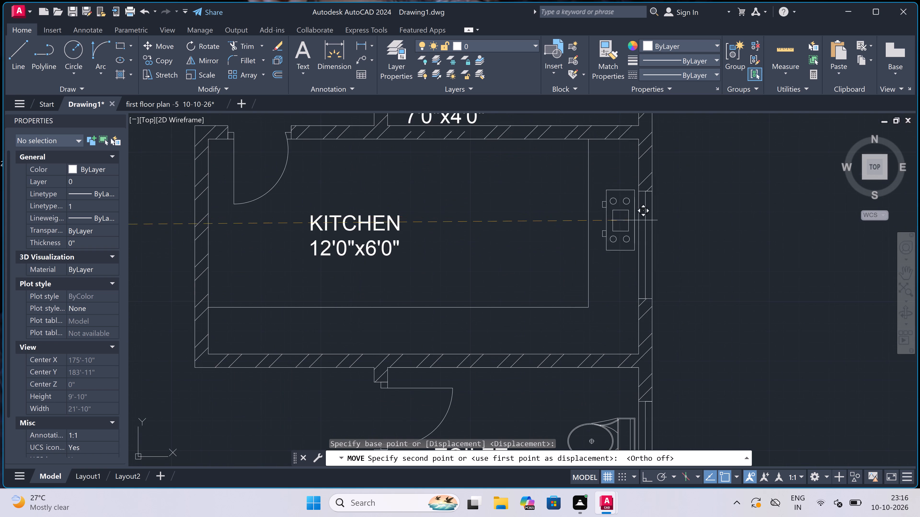
pyautogui.click(627, 262)
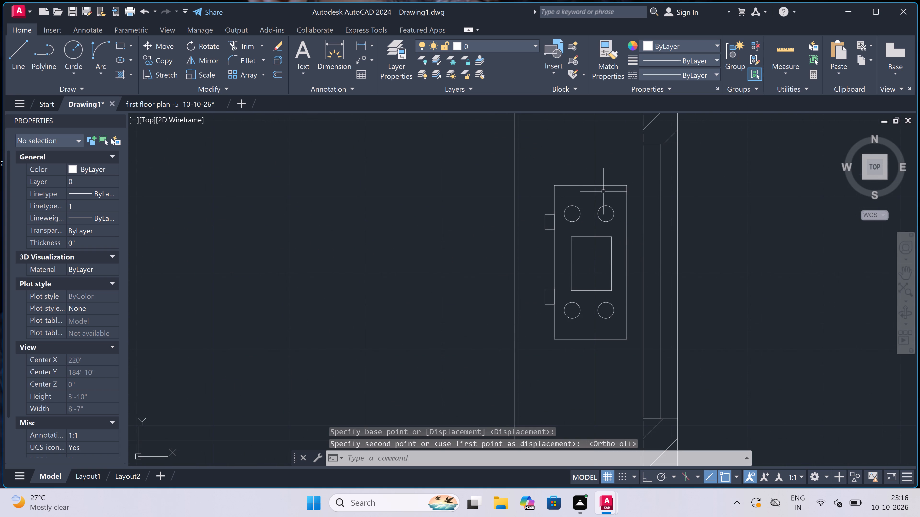
# Copy the northeast kitchen's stove by its centre onto the eastern counter of the southeast apartment's kitchen, beside the window.
pyautogui.moveTo(634, 170); pyautogui.dragTo(633, 173)
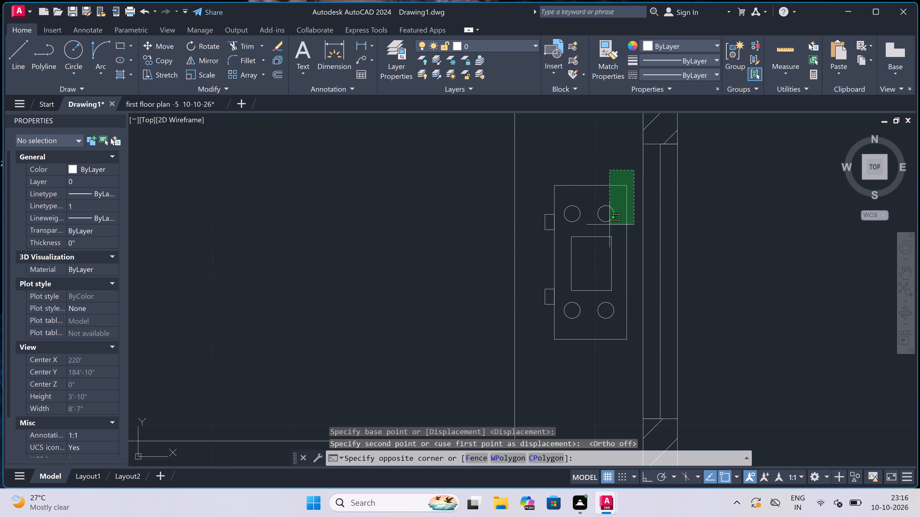
pyautogui.scroll(-1, 571, 287)
pyautogui.scroll(2, 559, 319)
pyautogui.click(530, 356)
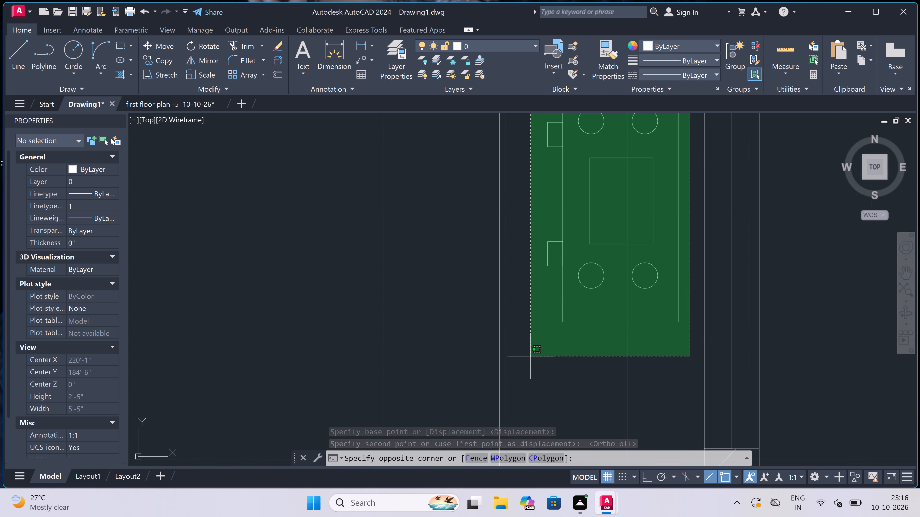
pyautogui.click(157, 61)
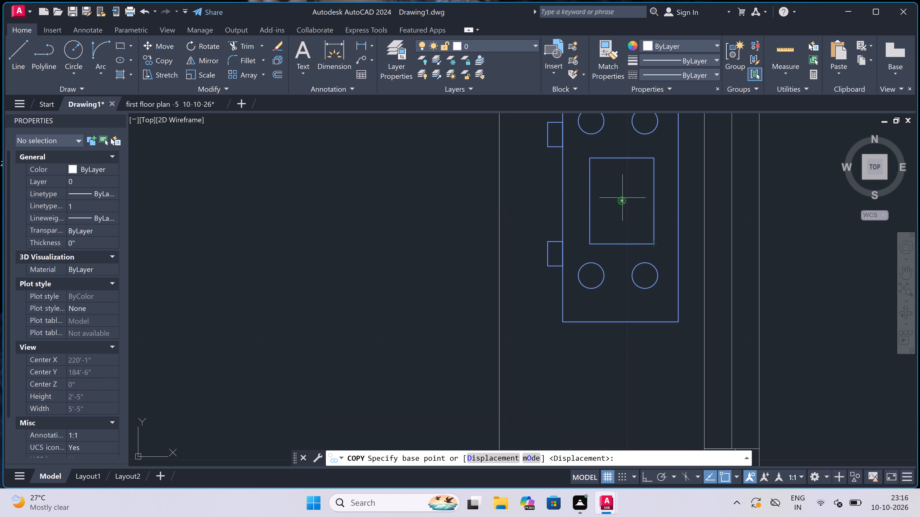
pyautogui.moveTo(622, 200); pyautogui.dragTo(618, 204)
pyautogui.scroll(-7, 474, 164)
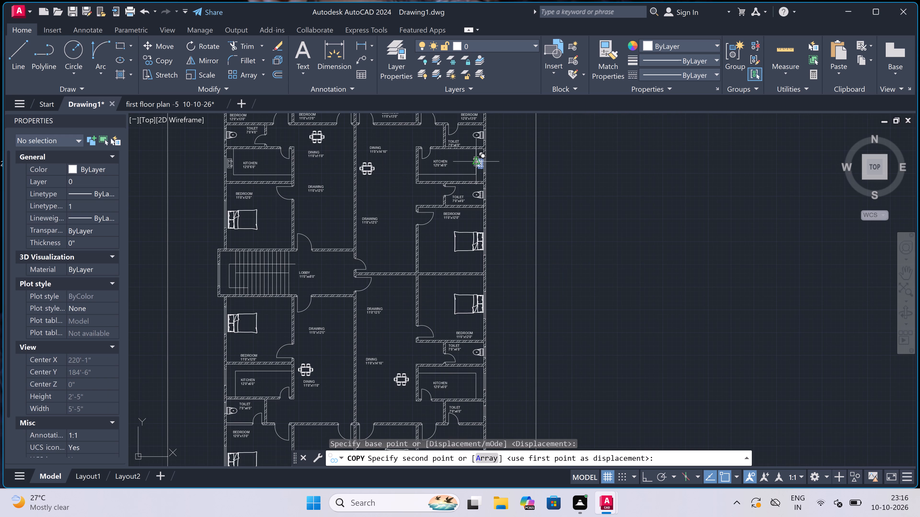
pyautogui.scroll(-1, 475, 162)
pyautogui.scroll(3, 474, 337)
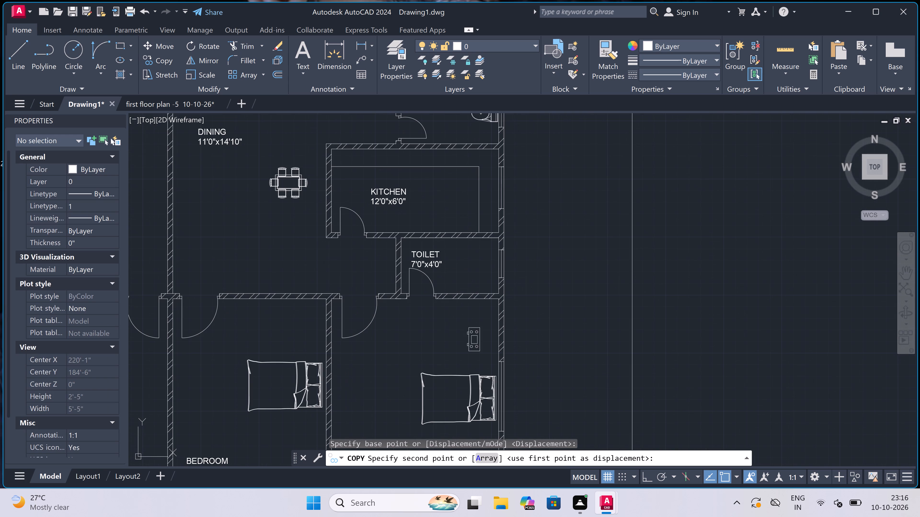
pyautogui.scroll(2, 477, 166)
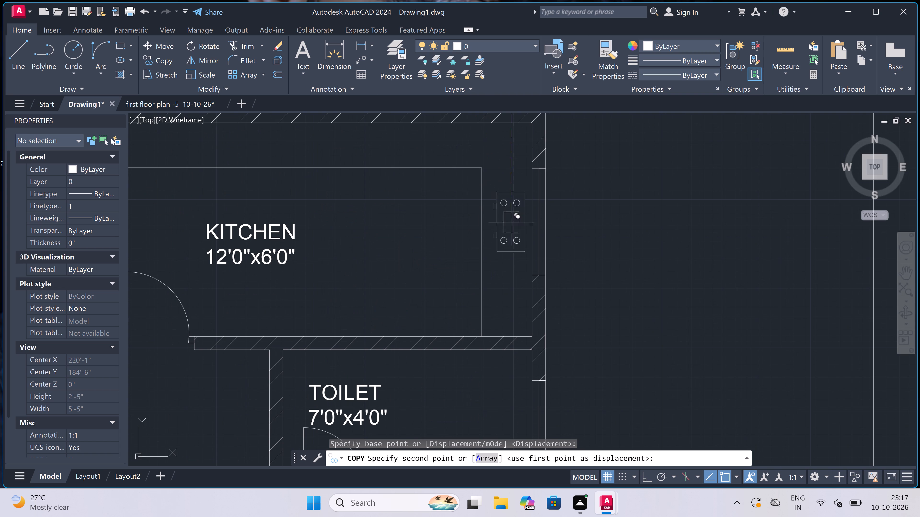
pyautogui.scroll(1, 514, 248)
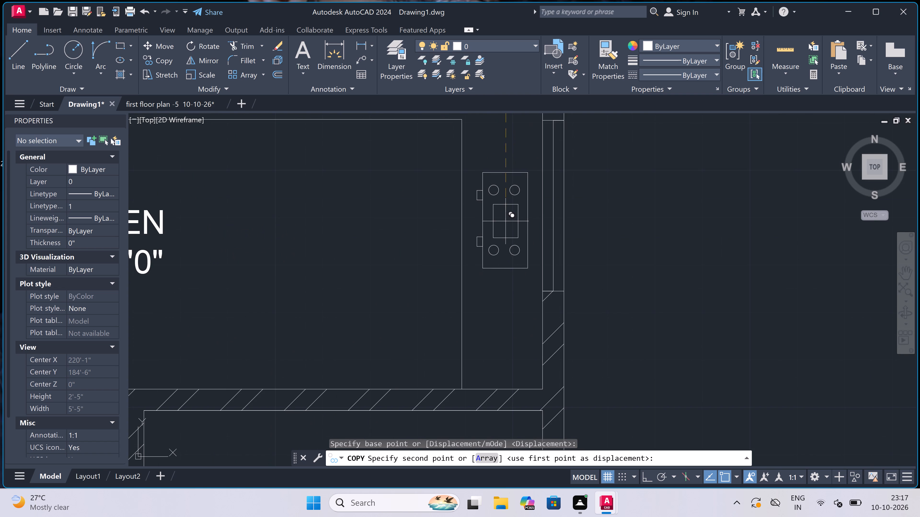
pyautogui.click(506, 221)
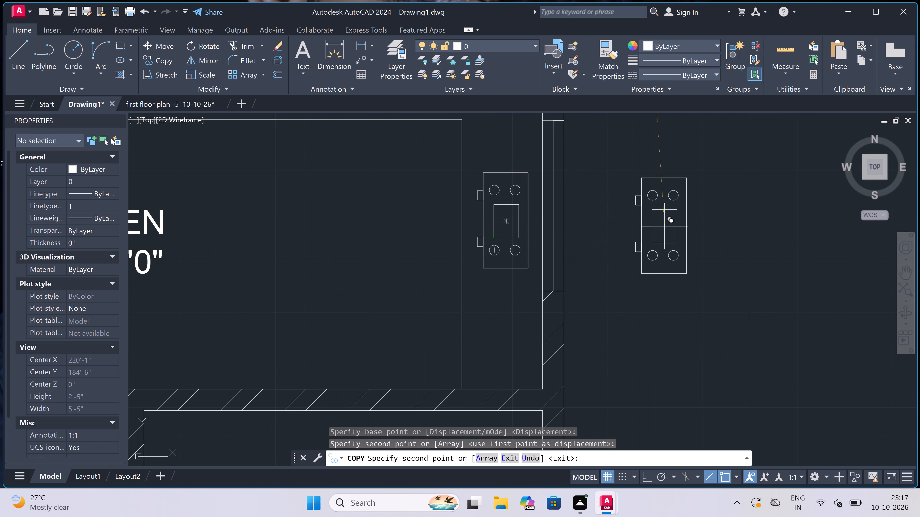
pyautogui.press('Escape')
# Copy the northwest kitchen's stove by its centre onto the western counter of the southwest apartment's kitchen, beside the window.
pyautogui.scroll(-5, 669, 232)
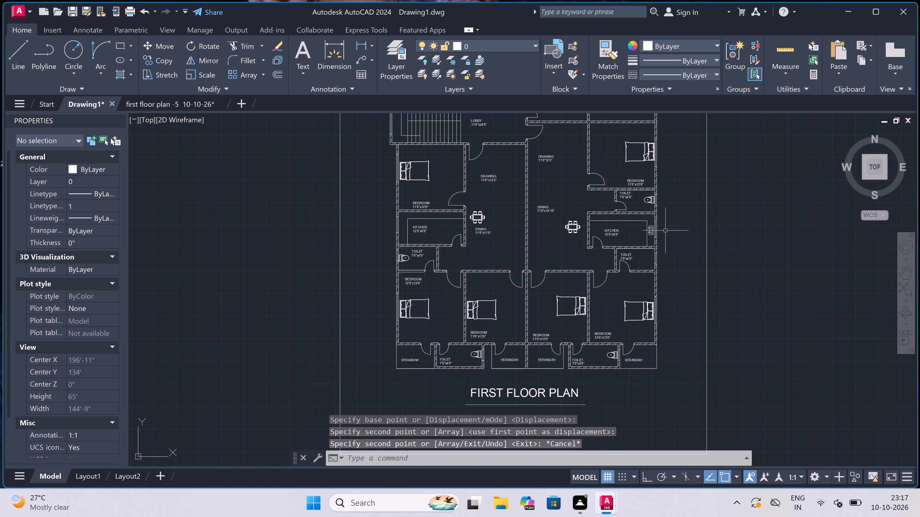
pyautogui.scroll(-2, 665, 230)
pyautogui.scroll(2, 563, 140)
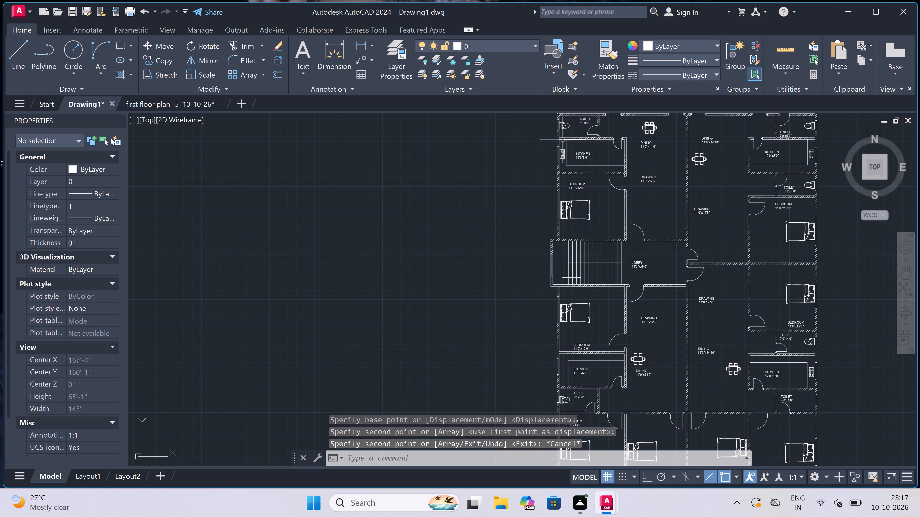
pyautogui.scroll(3, 559, 159)
pyautogui.scroll(-3, 579, 130)
pyautogui.scroll(3, 583, 117)
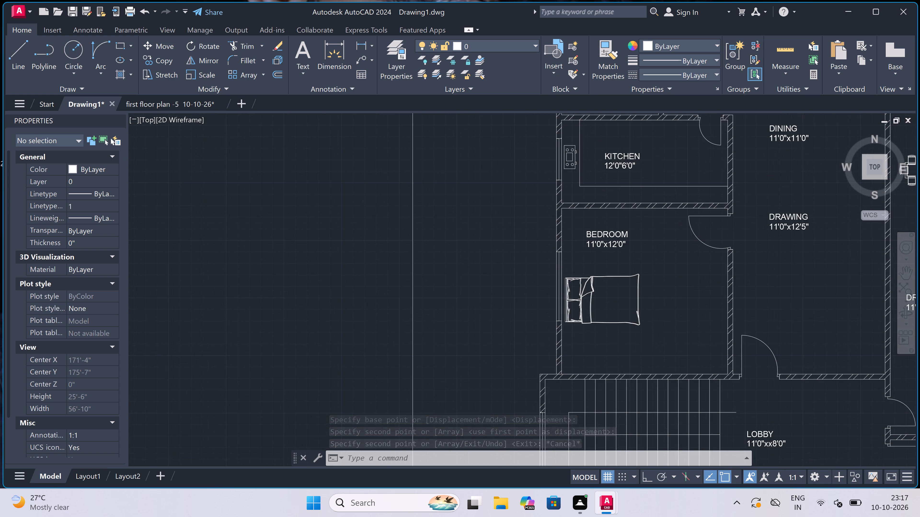
pyautogui.scroll(2, 570, 140)
pyautogui.click(581, 179)
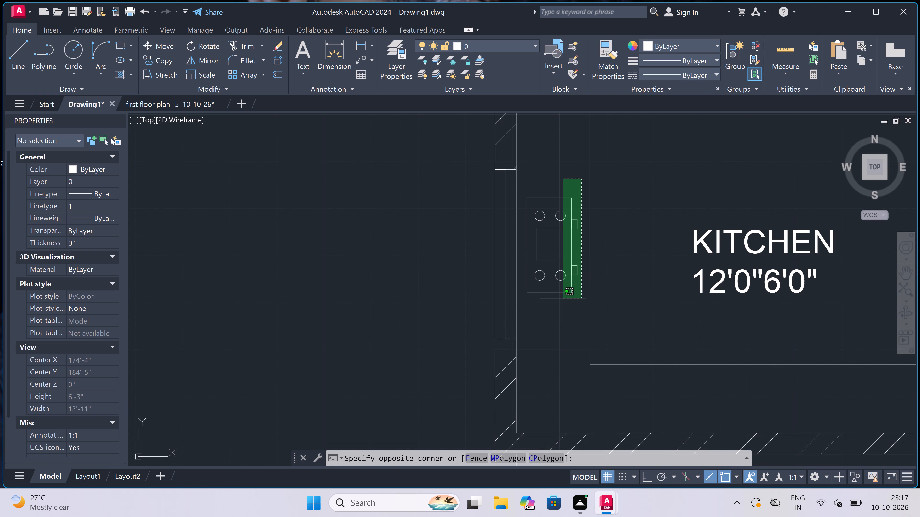
pyautogui.click(523, 312)
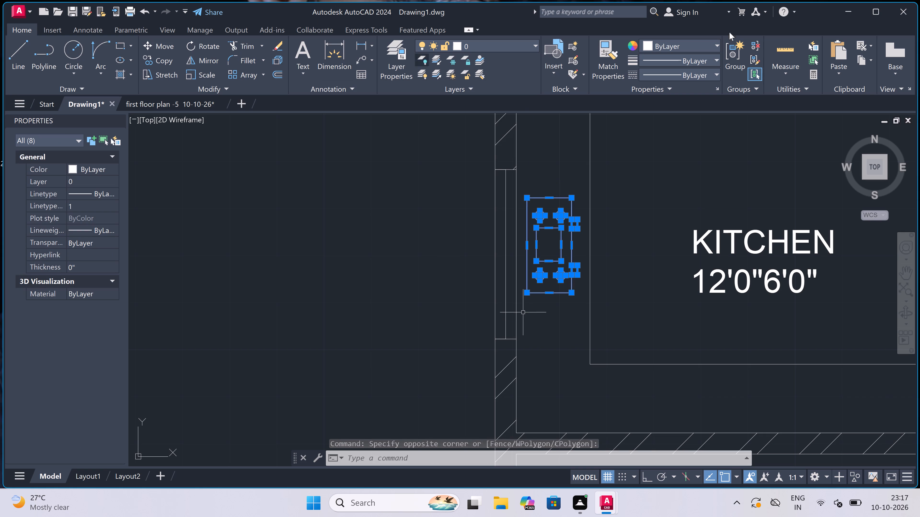
pyautogui.click(161, 60)
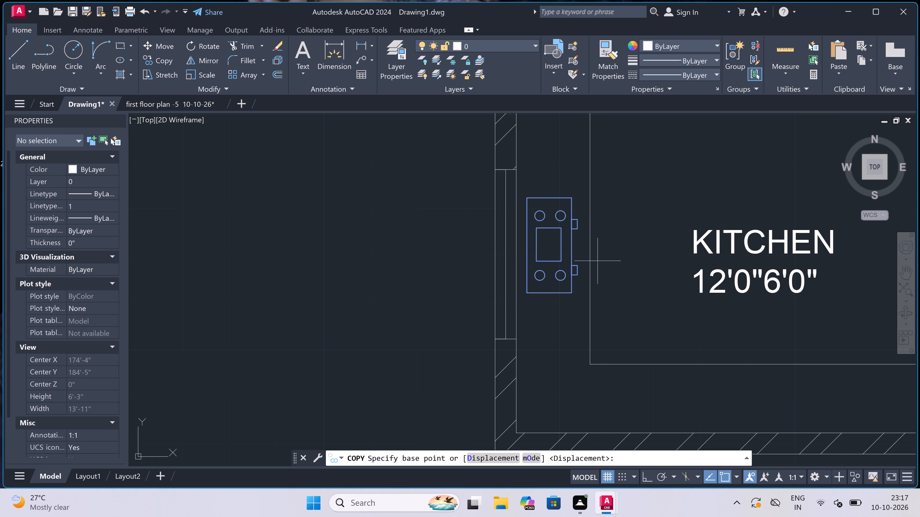
pyautogui.click(549, 244)
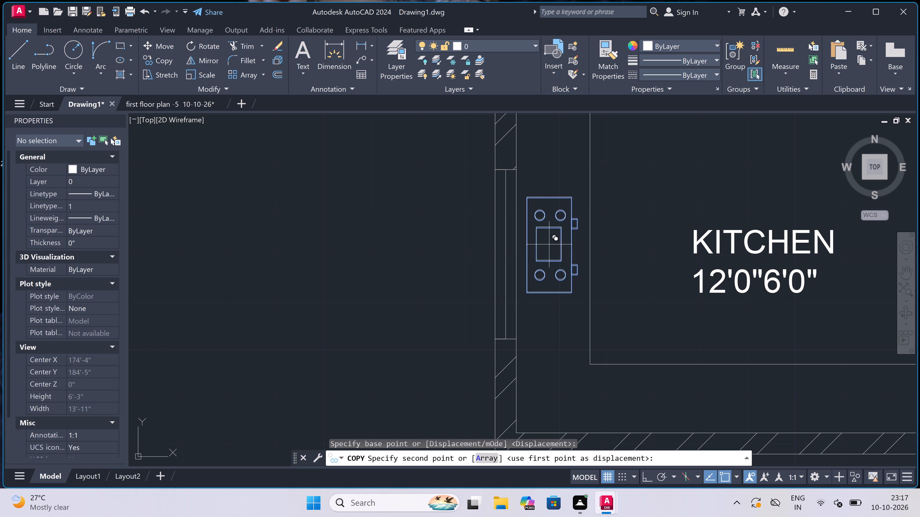
pyautogui.scroll(-7, 550, 179)
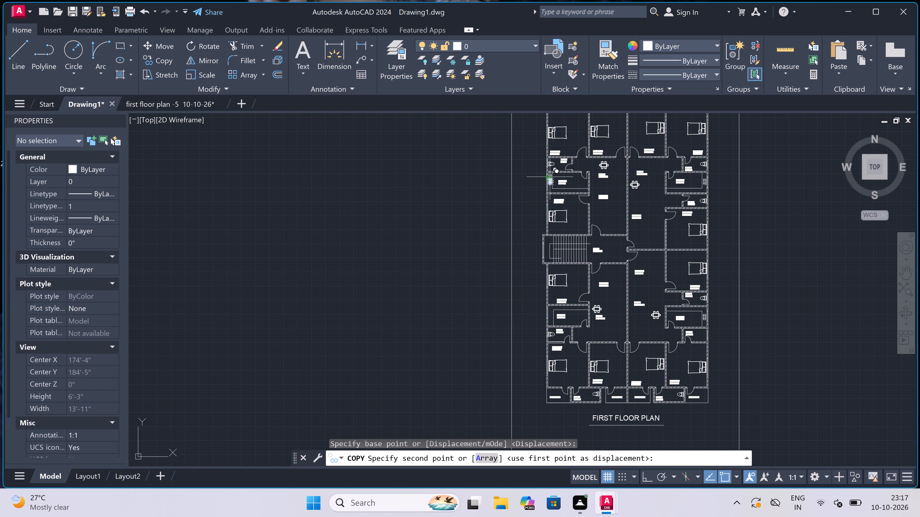
pyautogui.scroll(2, 550, 335)
pyautogui.scroll(2, 560, 291)
pyautogui.scroll(1, 534, 266)
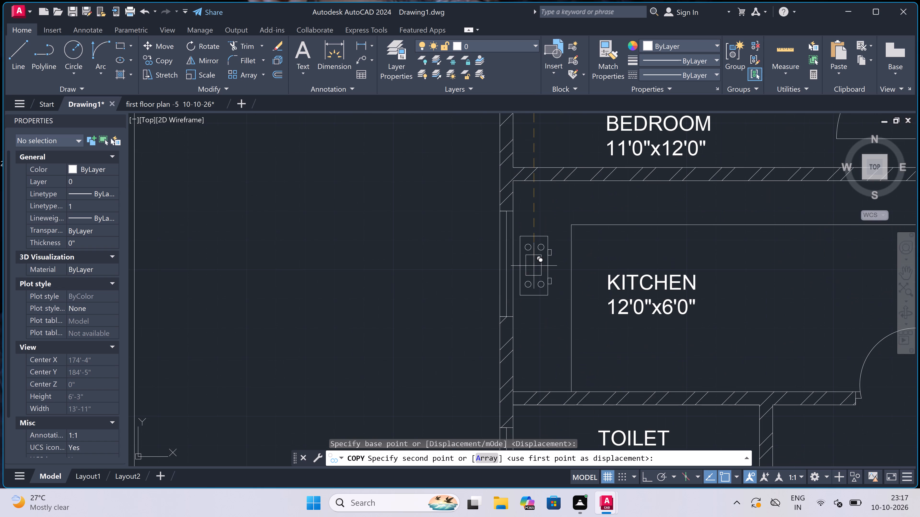
pyautogui.click(538, 274)
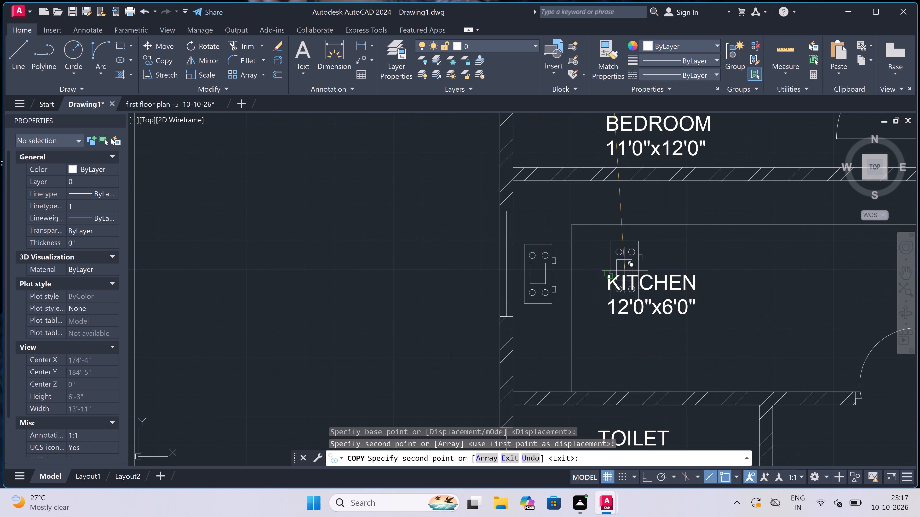
pyautogui.press('Escape')
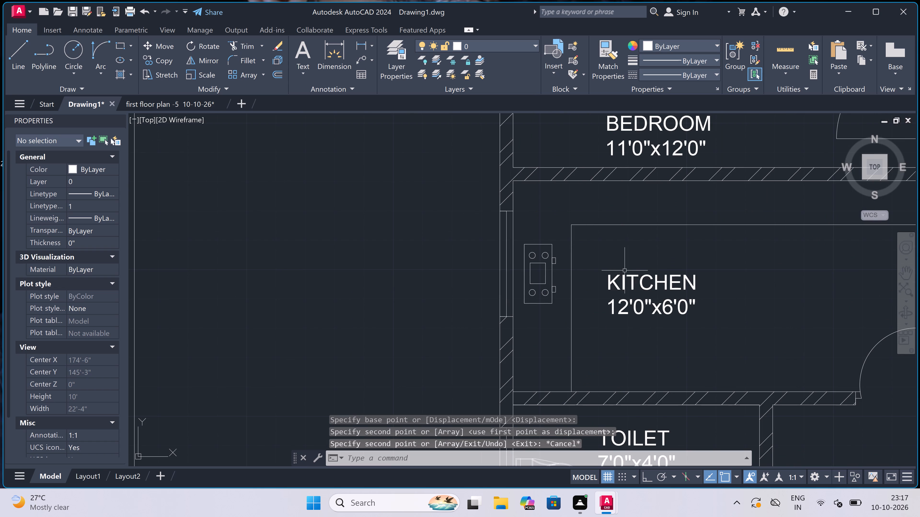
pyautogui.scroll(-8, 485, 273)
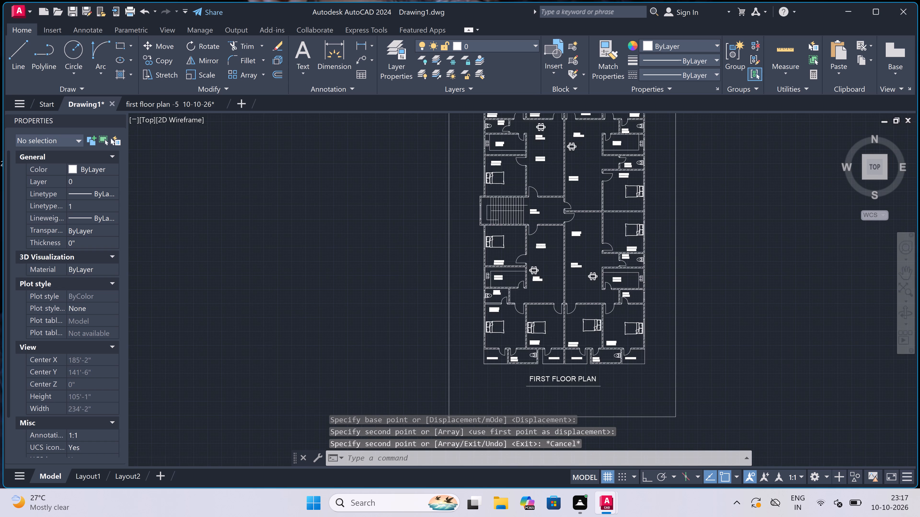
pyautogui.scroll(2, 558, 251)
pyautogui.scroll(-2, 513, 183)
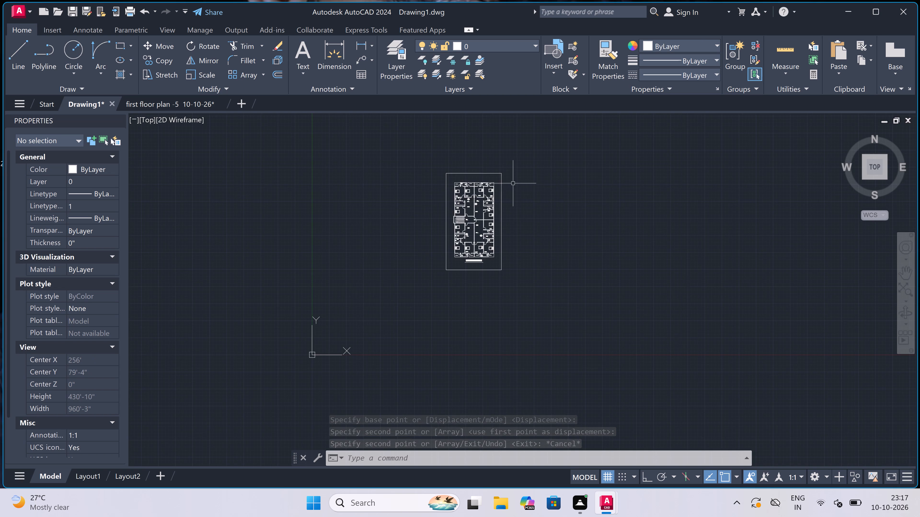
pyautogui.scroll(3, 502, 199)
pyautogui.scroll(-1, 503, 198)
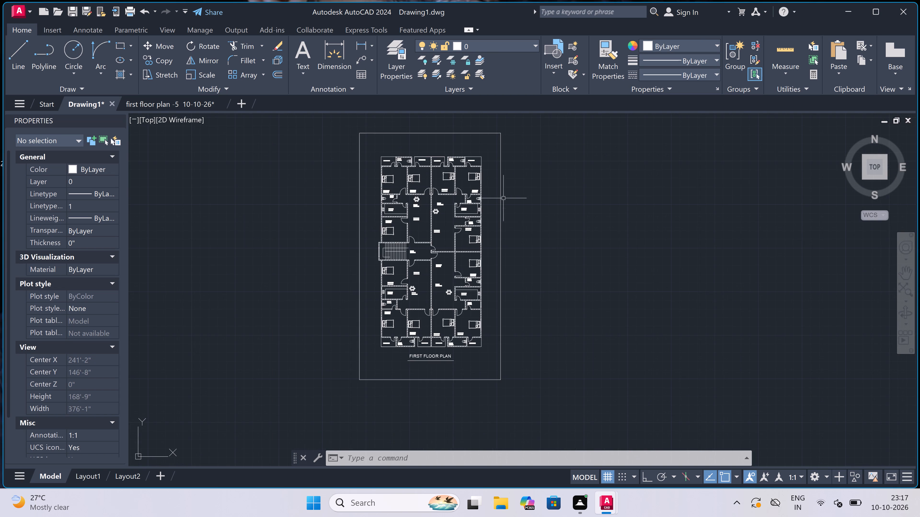
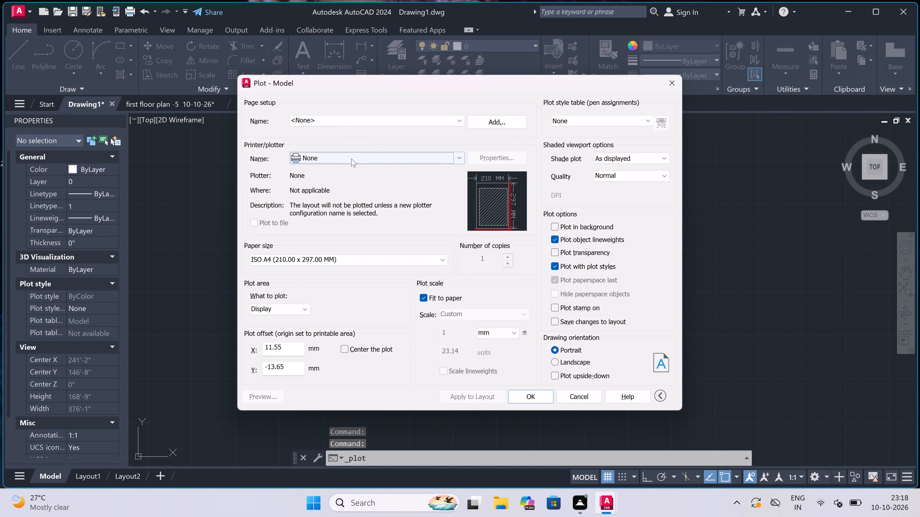
# Set the plot to the DWG To PDF.pc3 plotter with ISO A4 (297.00 x 210.00 MM) paper.
pyautogui.click(351, 158)
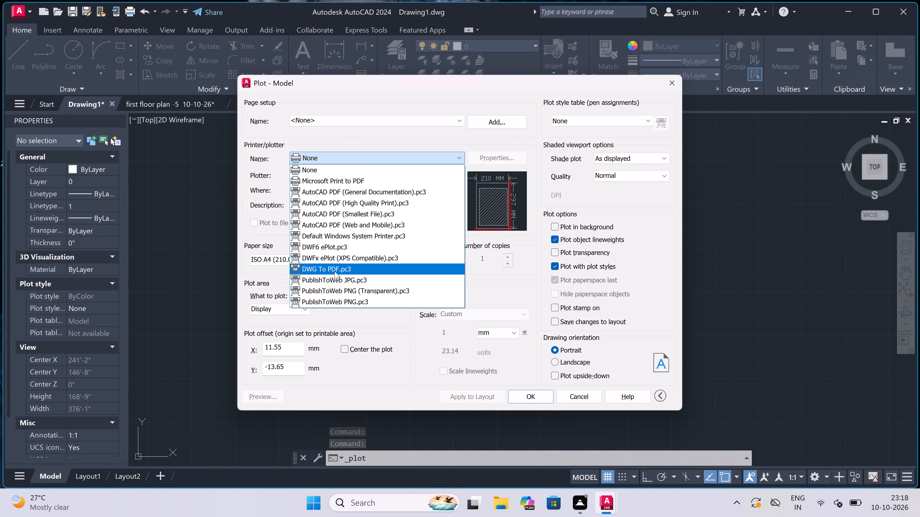
pyautogui.click(334, 268)
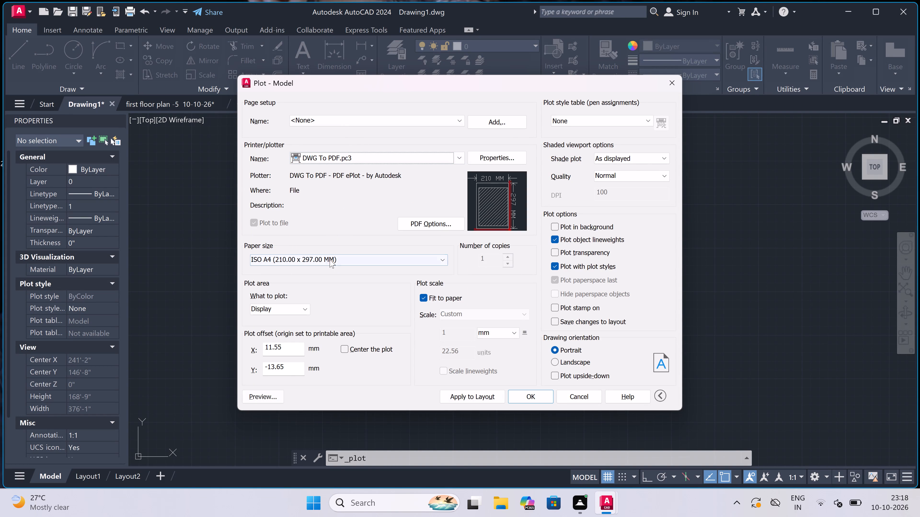
pyautogui.click(327, 260)
pyautogui.click(319, 274)
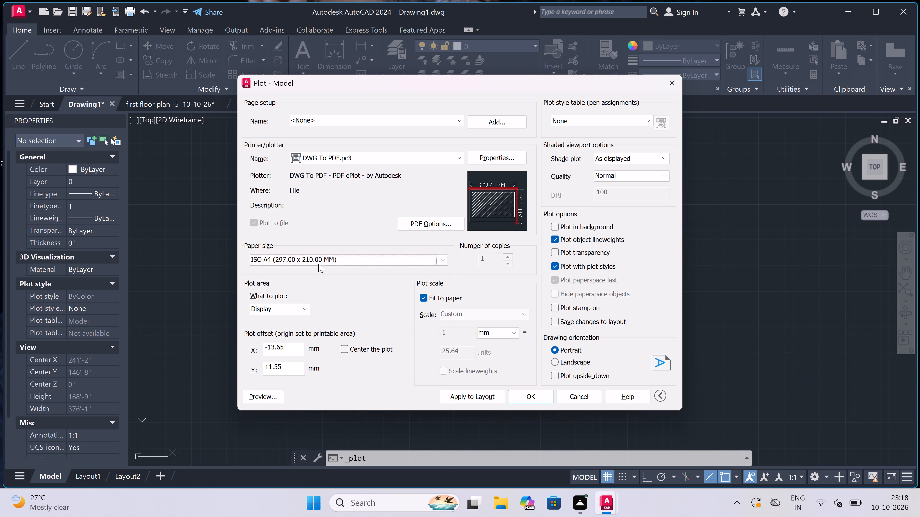
pyautogui.click(339, 261)
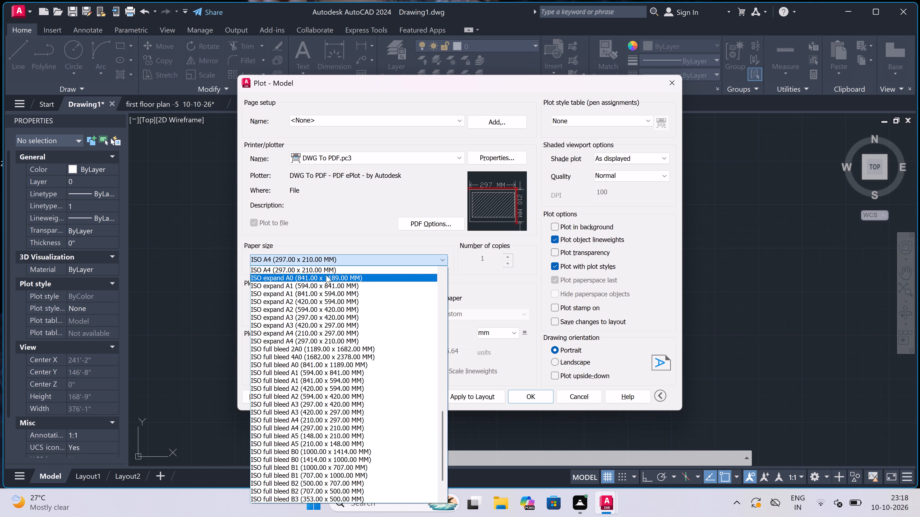
pyautogui.scroll(1, 309, 284)
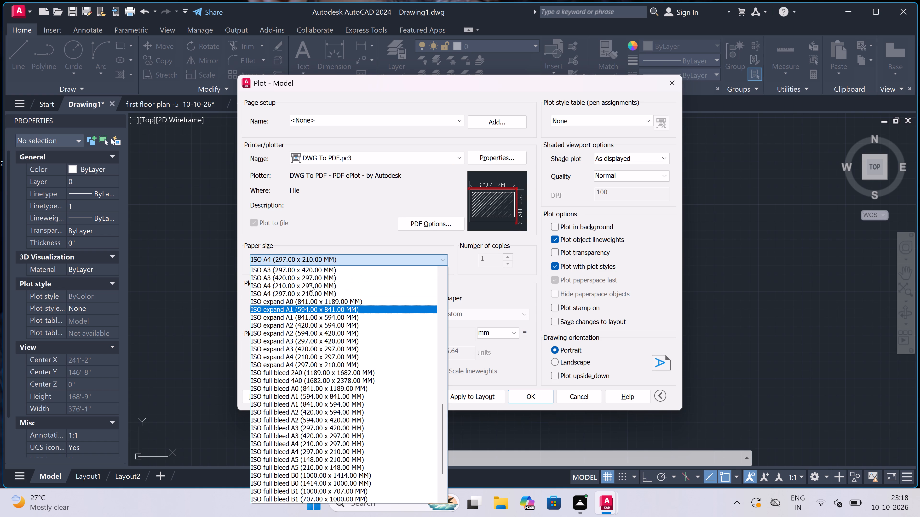
pyautogui.click(303, 292)
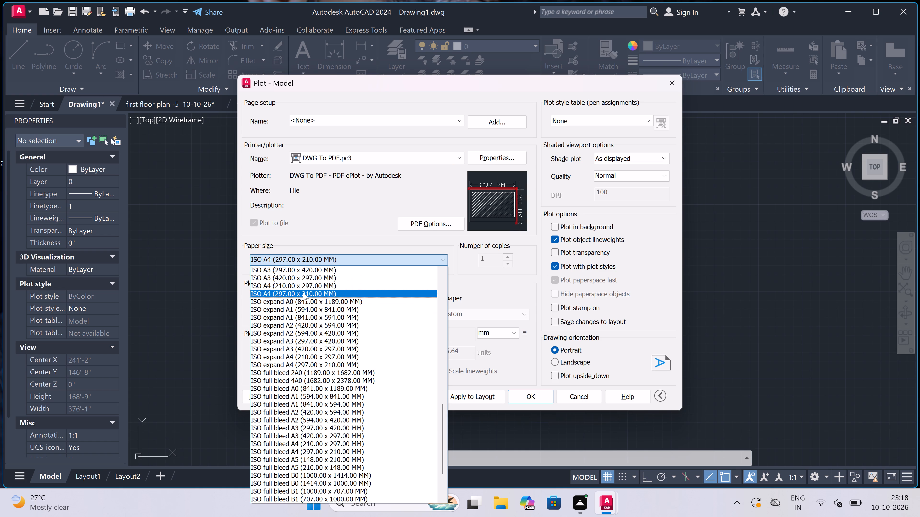
# Define the plot area as a window around the outer frame of the first floor plan and centre the plot.
pyautogui.click(290, 309)
pyautogui.click(281, 340)
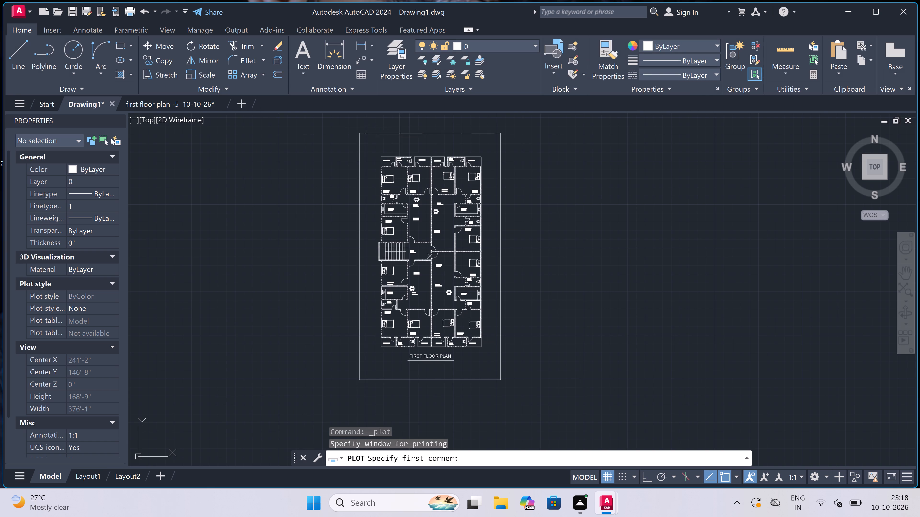
pyautogui.click(362, 135)
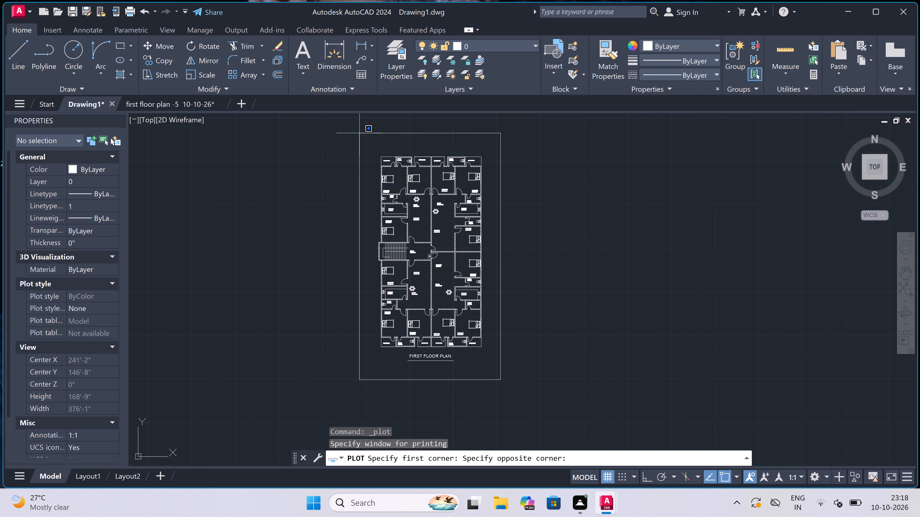
pyautogui.click(499, 378)
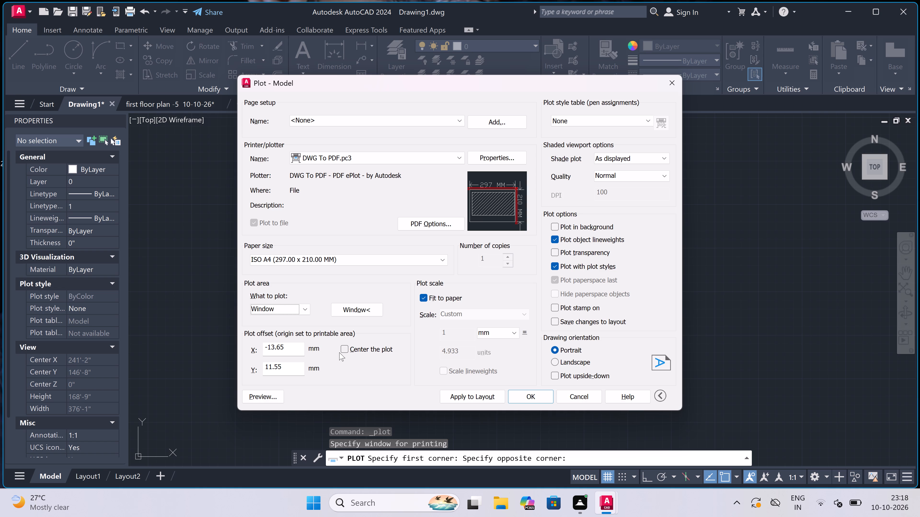
pyautogui.click(346, 348)
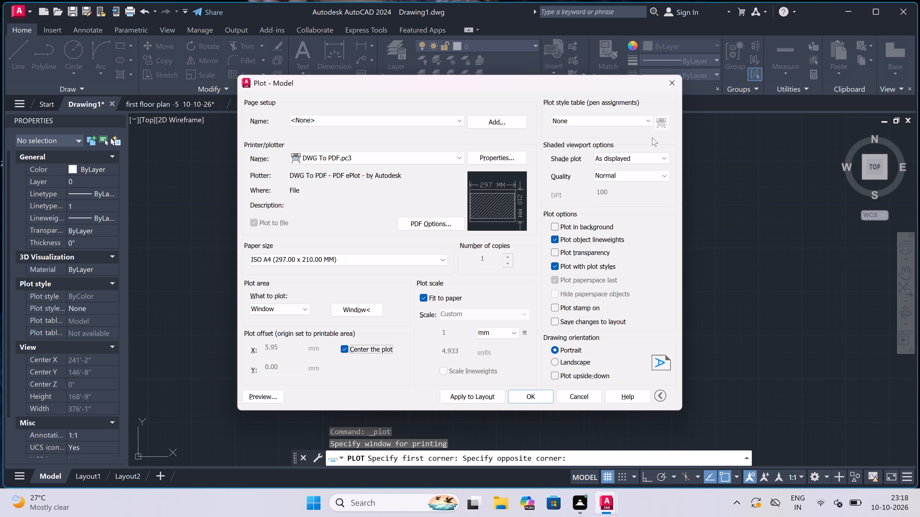
# Assign the acad.ctb plot style table to all layouts and apply the plot settings to the layout.
pyautogui.click(618, 120)
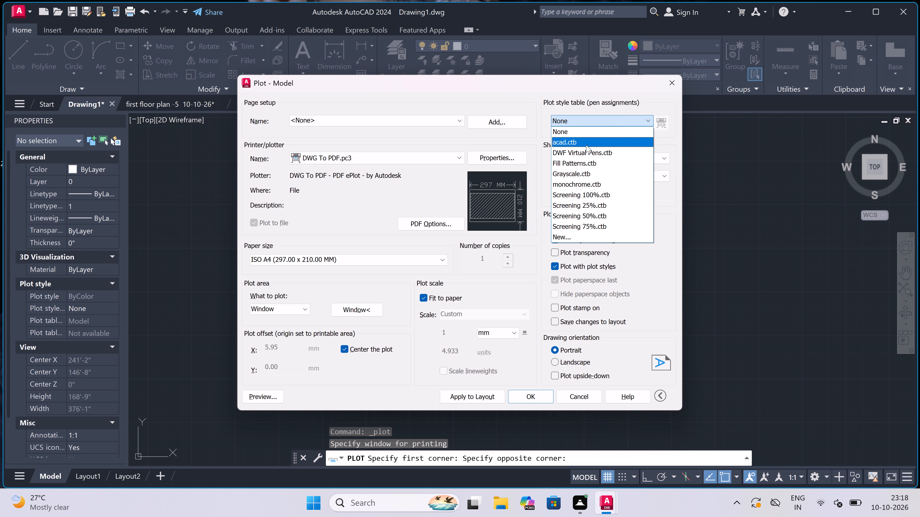
pyautogui.click(581, 142)
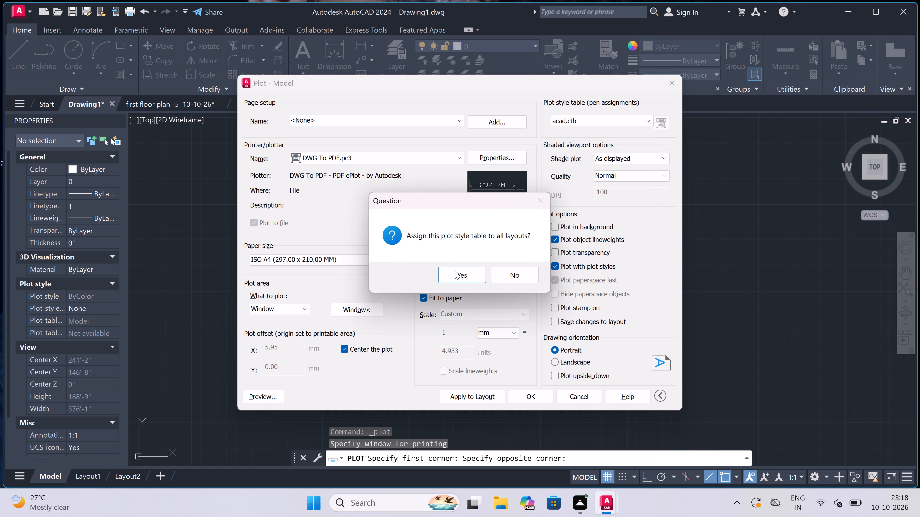
pyautogui.doubleClick(455, 274)
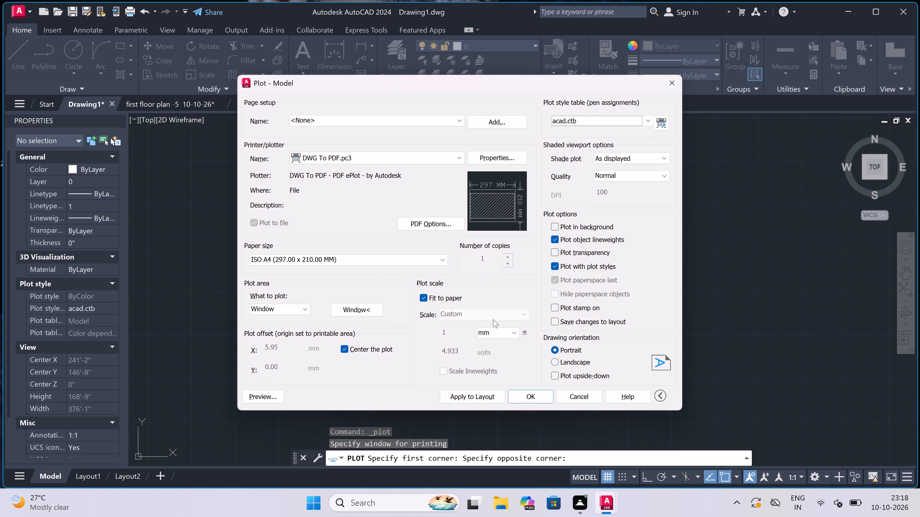
pyautogui.click(460, 397)
# Plot the plan to a PDF in Documents named "FIRST FLOOR PLAN -6 10-10-26".
pyautogui.doubleClick(524, 399)
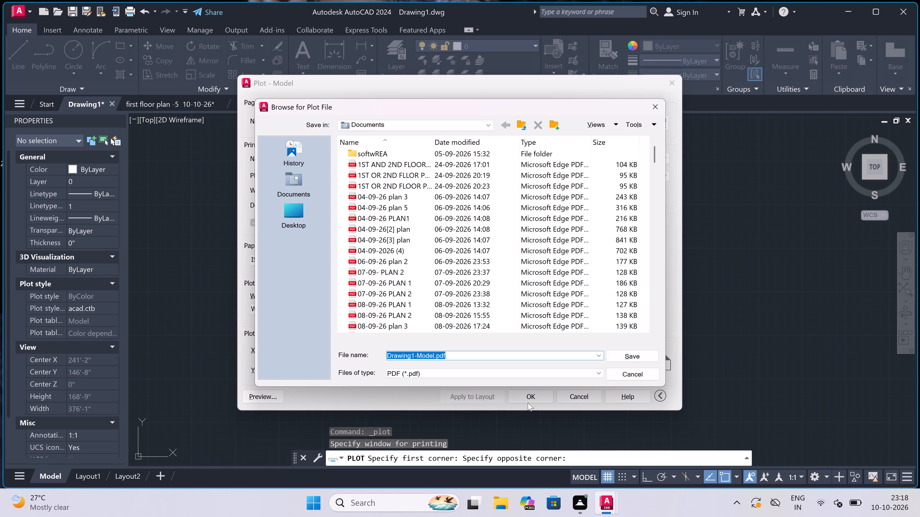
pyautogui.press('BackSpace')
pyautogui.write('FIRST FLOOR')
pyautogui.press('space')
pyautogui.write('PLAN -')
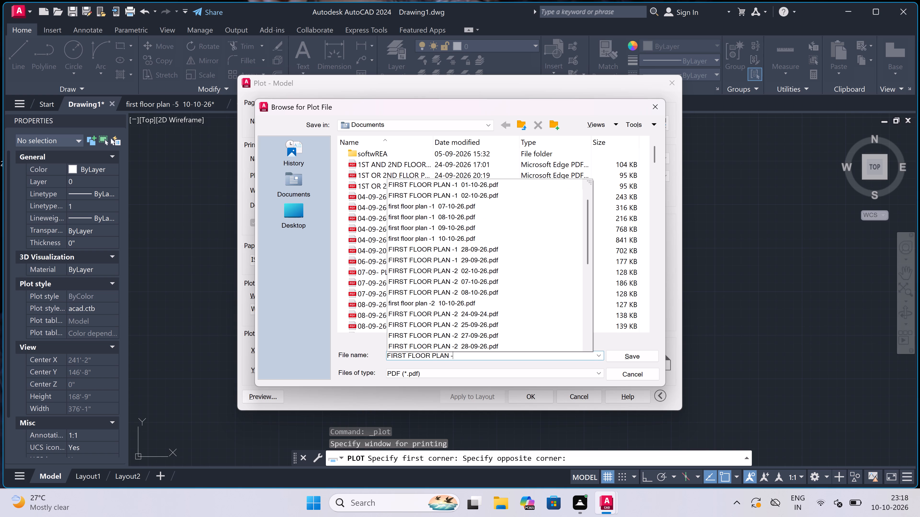
pyautogui.write('6')
pyautogui.press('space')
pyautogui.press('space')
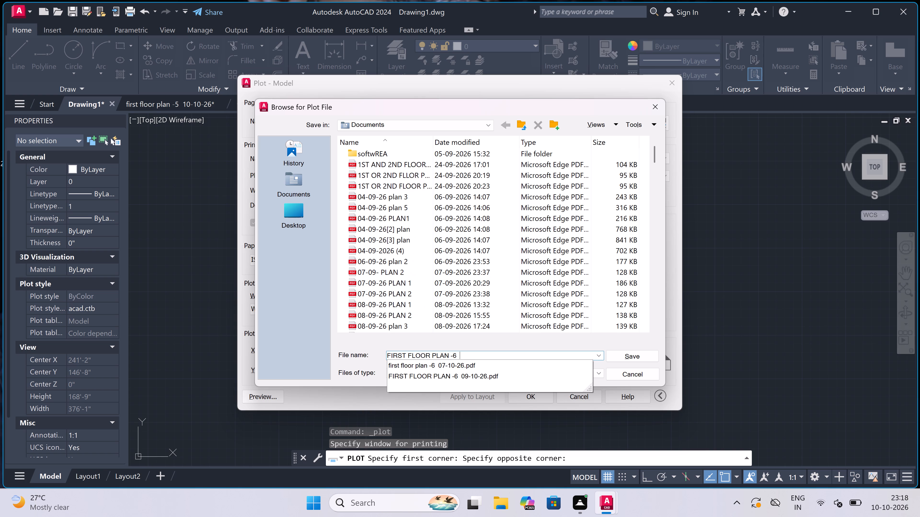
pyautogui.write('10-10-26')
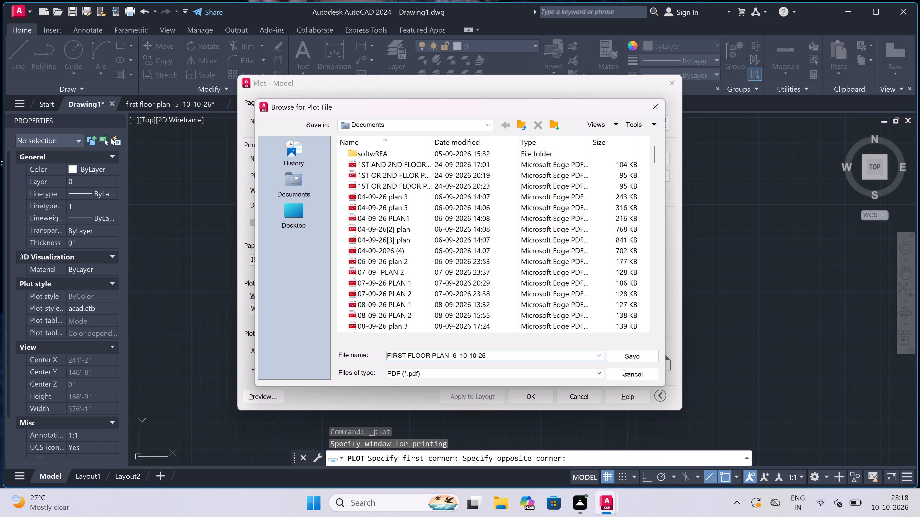
pyautogui.click(627, 356)
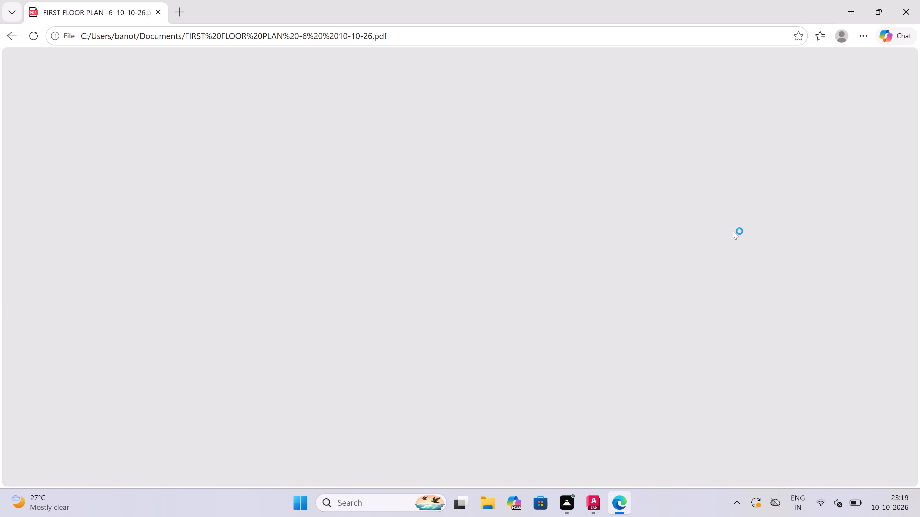
# Look through the plotted first floor plan PDF from top to bottom, then close it.
pyautogui.scroll(-2, 541, 145)
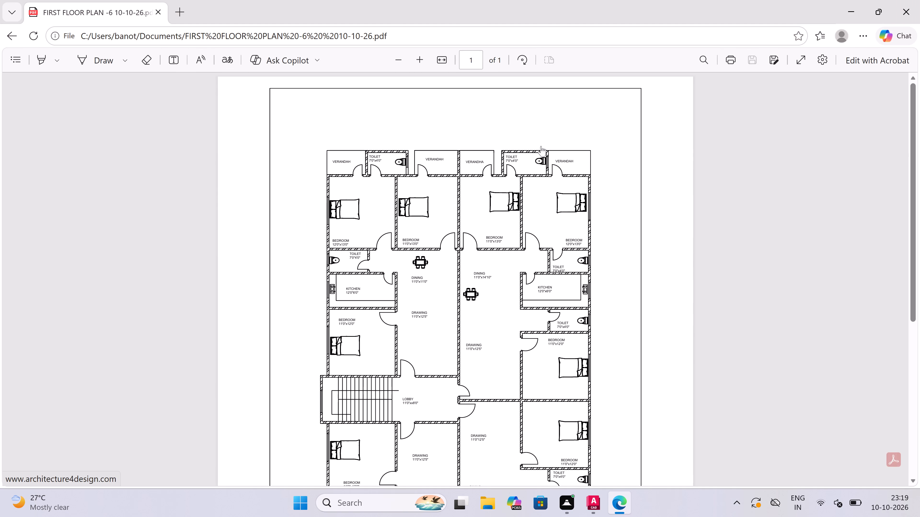
pyautogui.scroll(-4, 540, 148)
pyautogui.scroll(2, 540, 148)
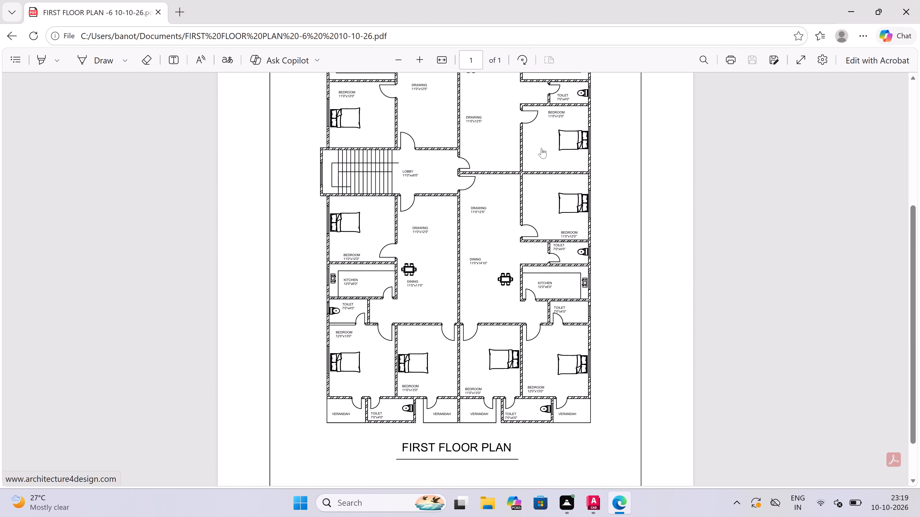
pyautogui.scroll(4, 541, 148)
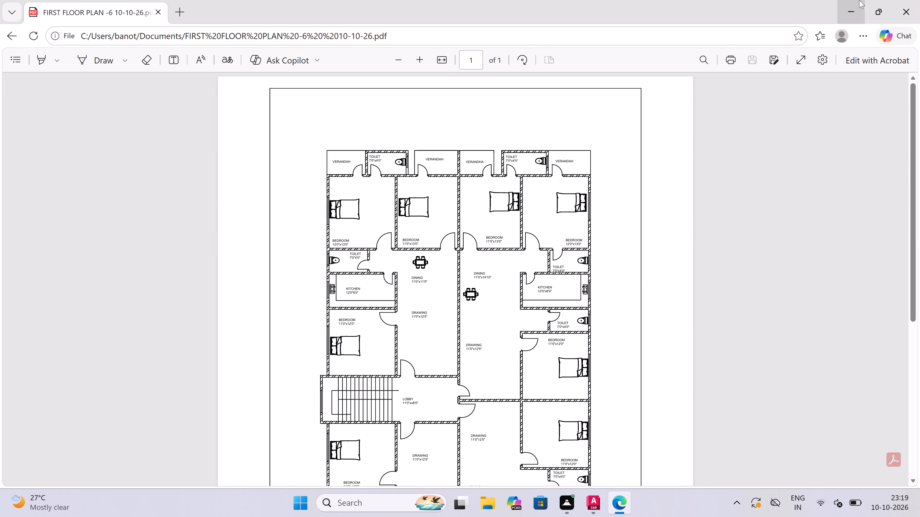
pyautogui.click(919, 11)
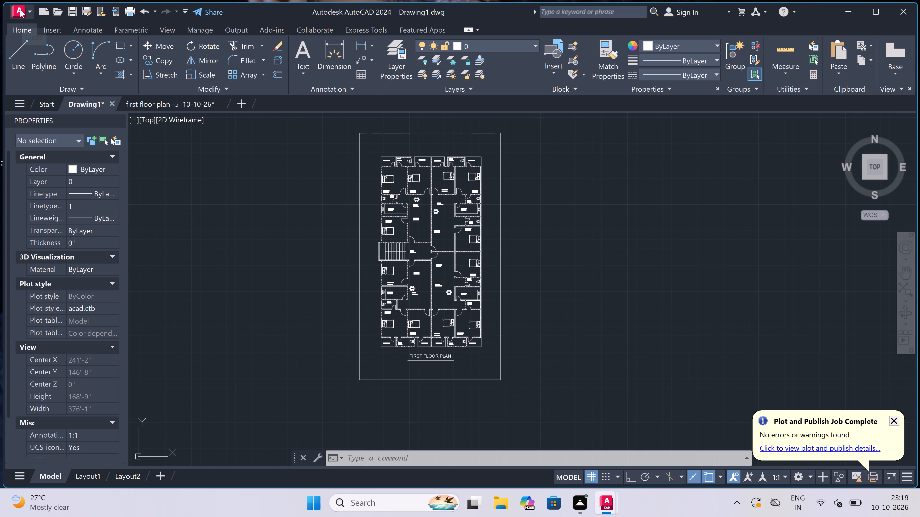
# Save the drawing in Documents under the name "FIRST FLOOR PLAN -6 10-10-26" as an AutoCAD 2018 drawing.
pyautogui.click(15, 6)
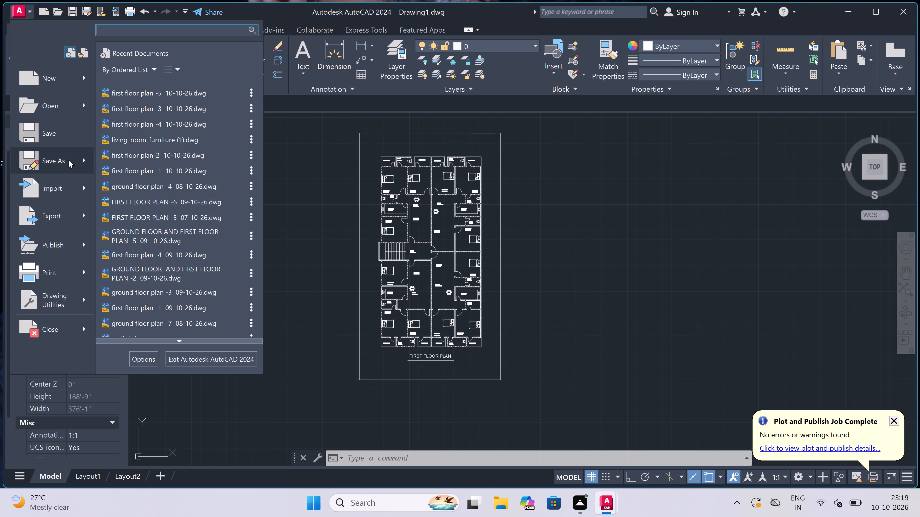
pyautogui.click(69, 154)
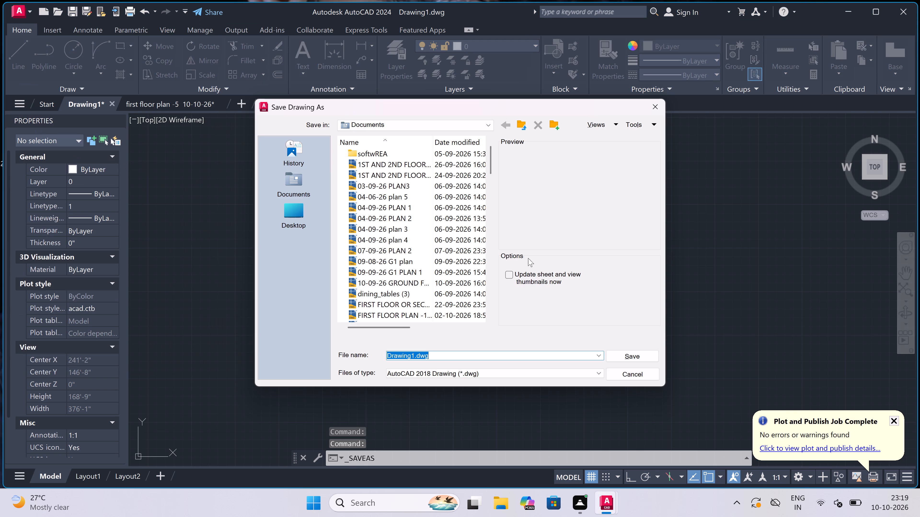
pyautogui.press('BackSpace')
pyautogui.write('FIRST FLOOR PLAN -')
pyautogui.write('6 10-10-')
pyautogui.write('26')
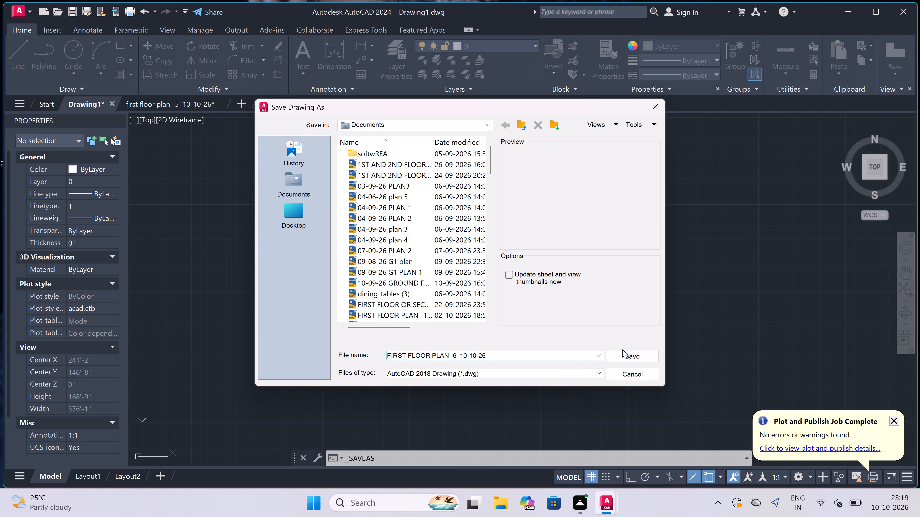
pyautogui.click(622, 355)
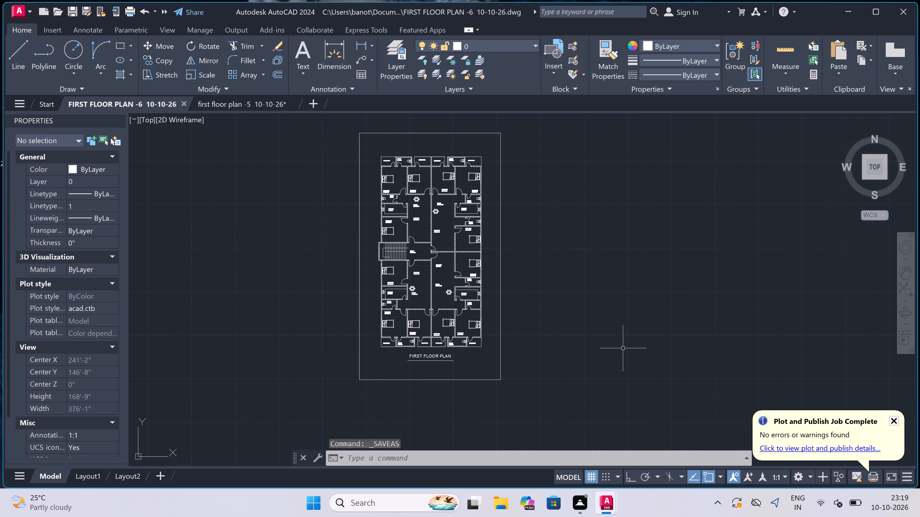
# Quit AutoCAD, saving the changes to the open "first floor plan -5 10-10-26" drawing.
pyautogui.click(901, 6)
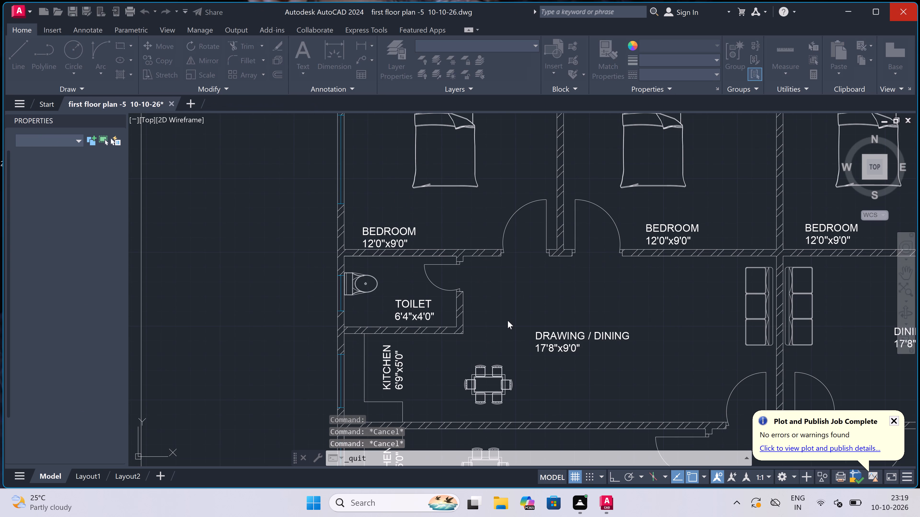
pyautogui.click(448, 276)
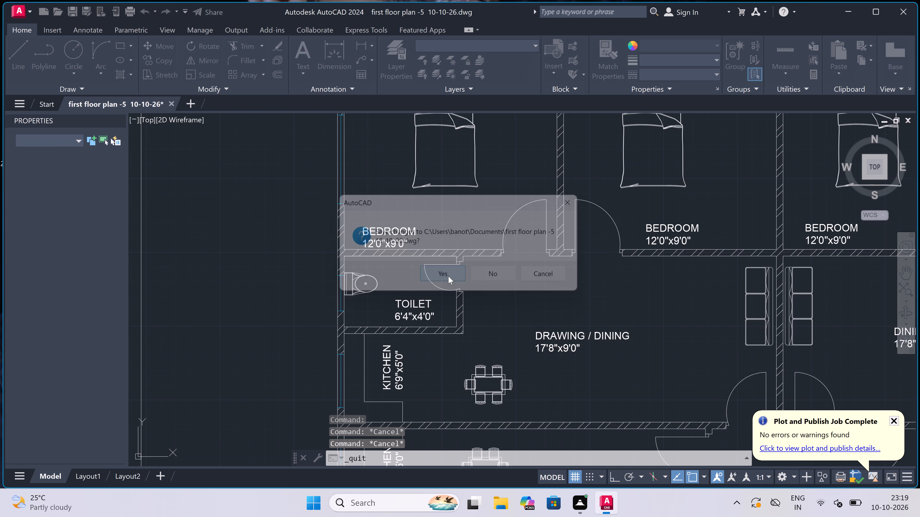